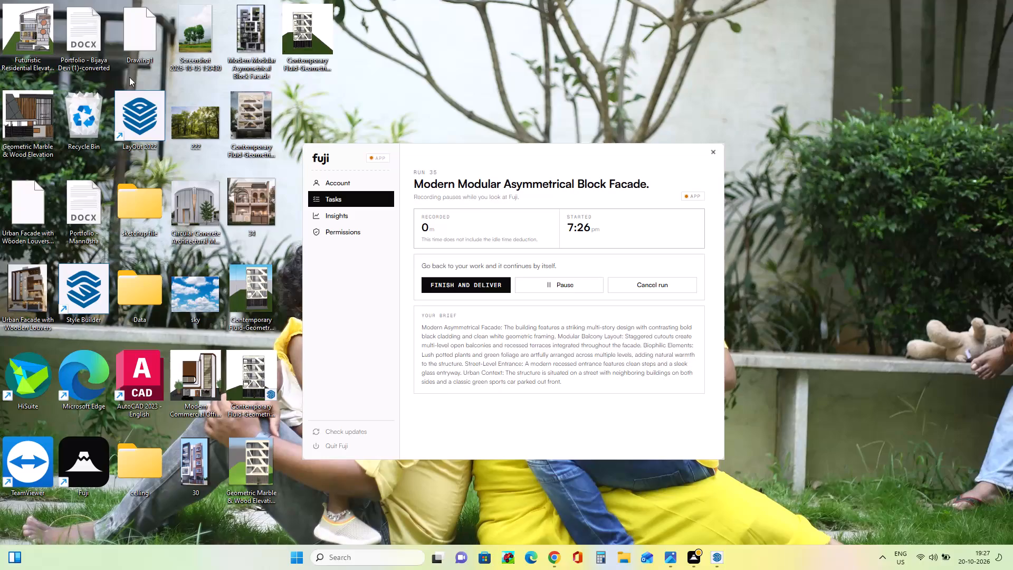
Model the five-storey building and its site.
Switch to SketchUp, close the Contemporary Fluid-Geometric model window and bring up the untitled model.
click(713, 560)
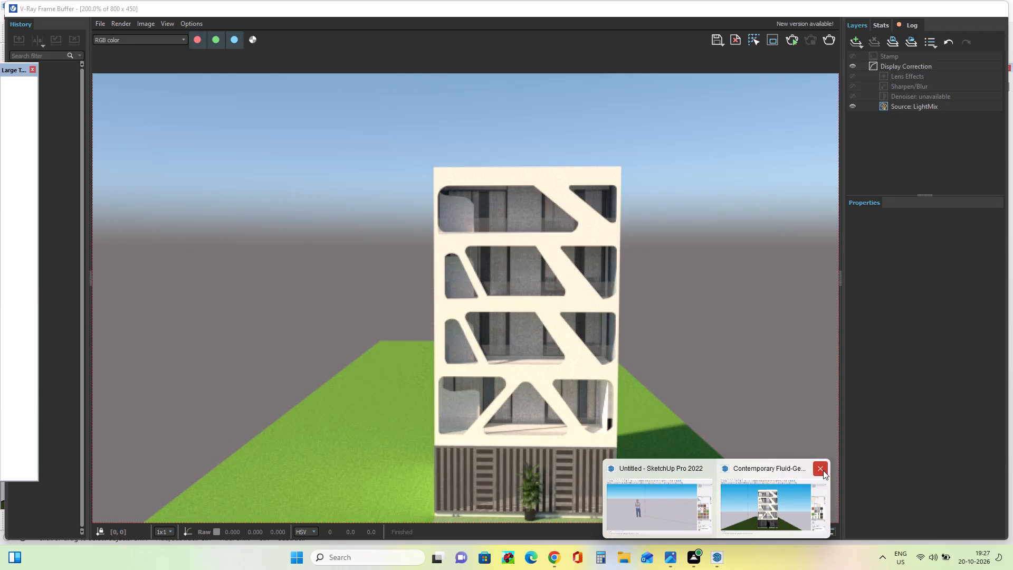
click(823, 470)
click(597, 510)
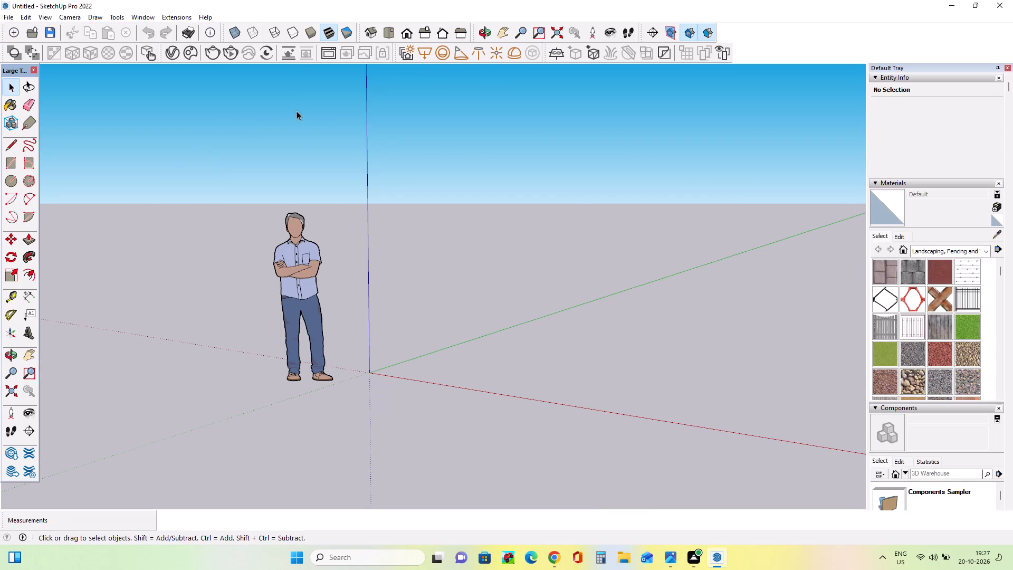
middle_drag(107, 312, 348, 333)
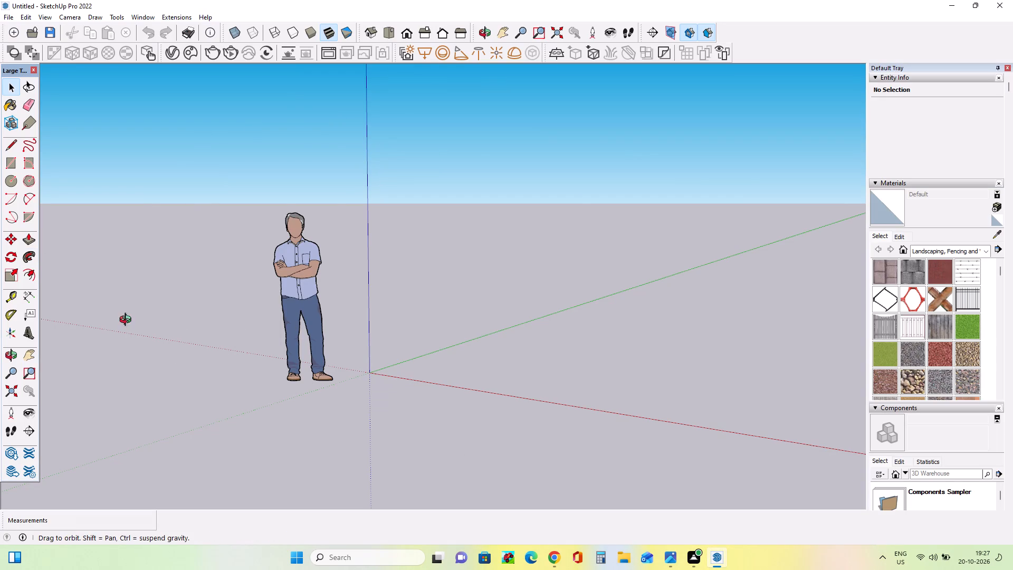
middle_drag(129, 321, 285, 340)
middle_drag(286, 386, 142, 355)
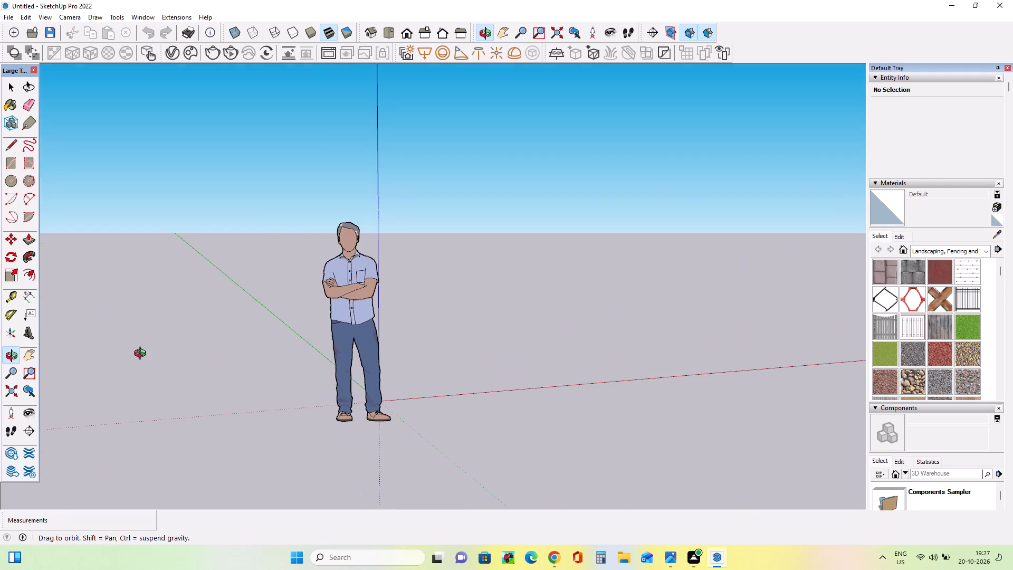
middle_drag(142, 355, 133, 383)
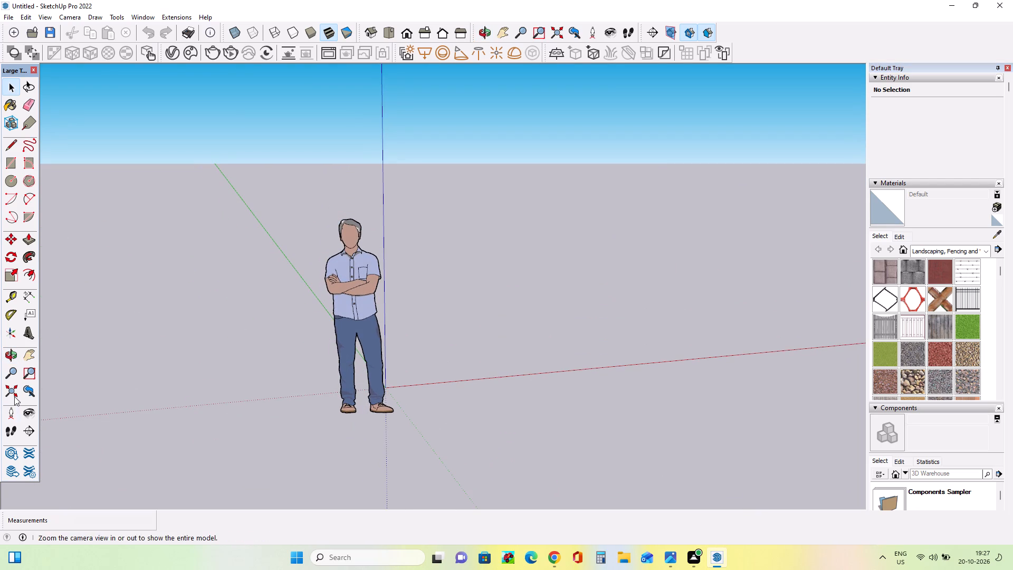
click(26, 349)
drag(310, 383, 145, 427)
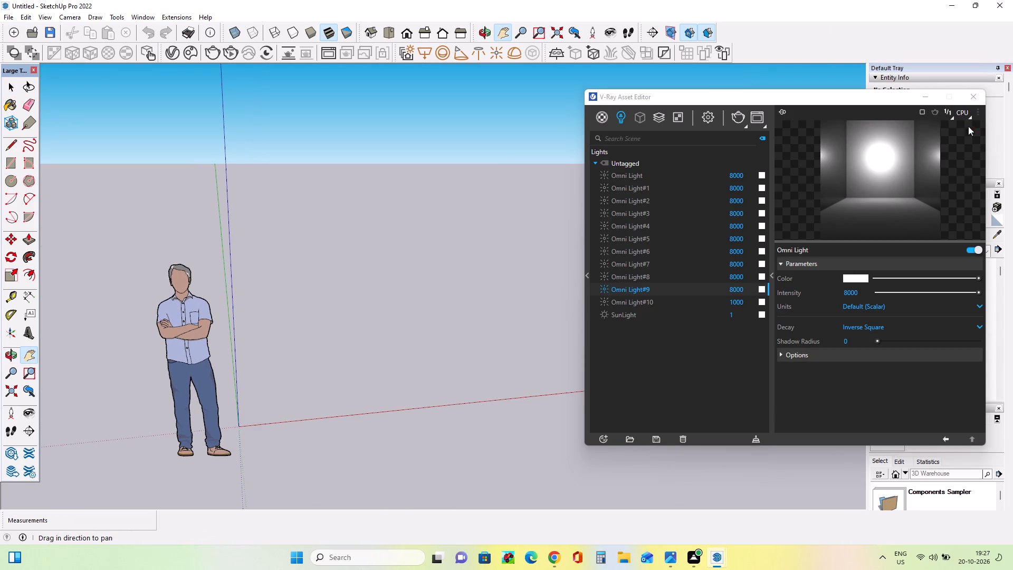
Close the V-Ray Asset Editor window.
click(977, 99)
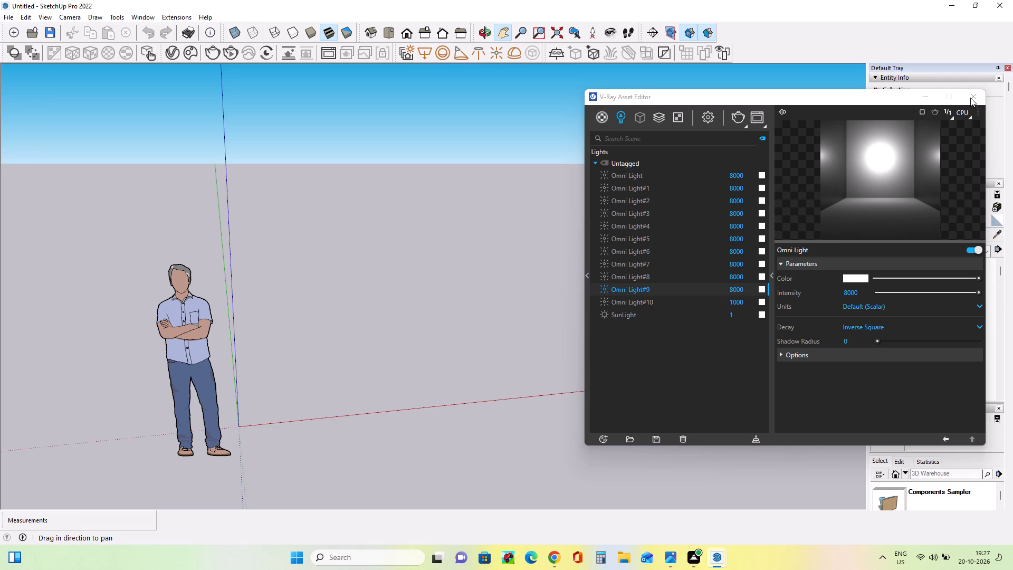
click(970, 96)
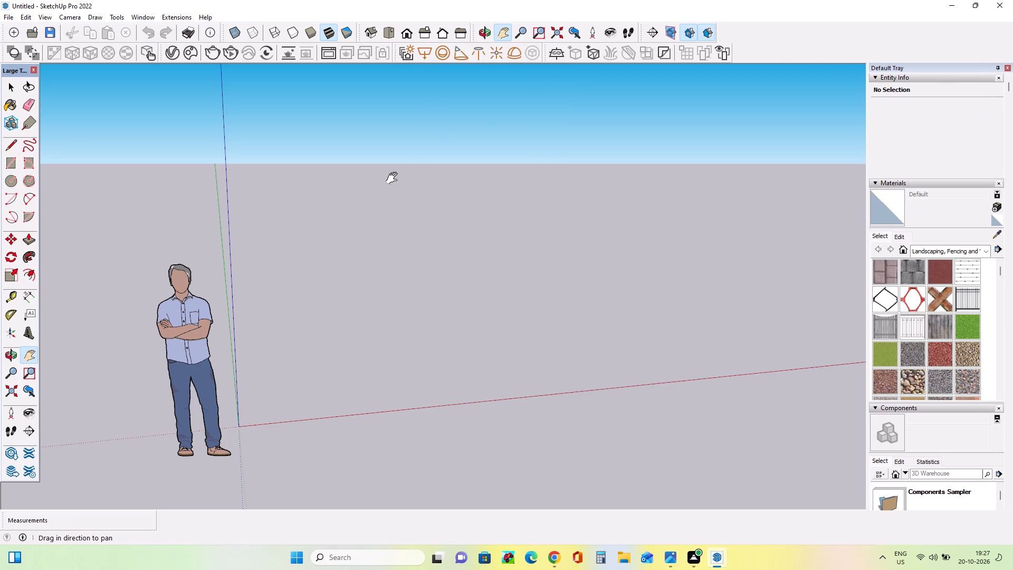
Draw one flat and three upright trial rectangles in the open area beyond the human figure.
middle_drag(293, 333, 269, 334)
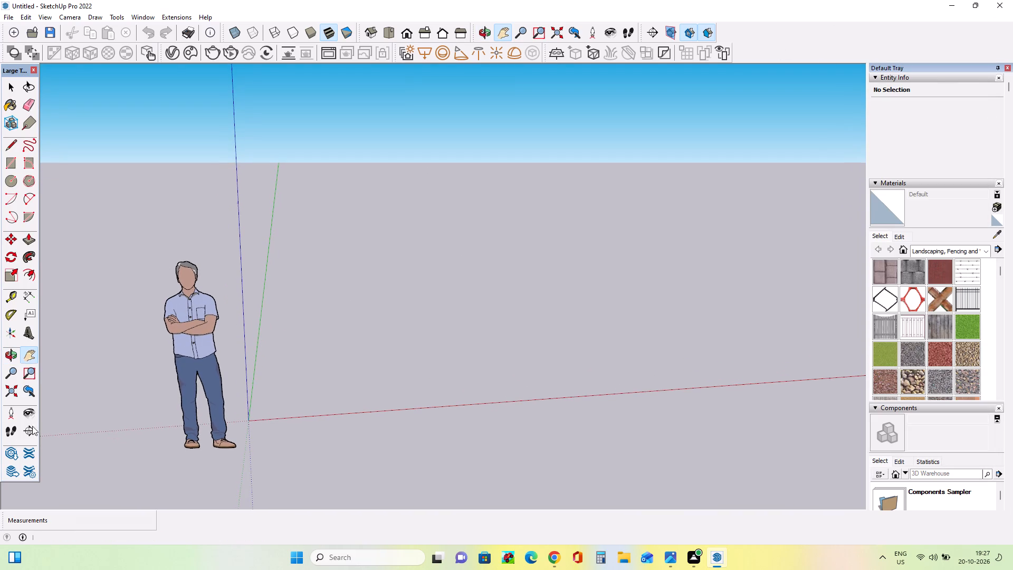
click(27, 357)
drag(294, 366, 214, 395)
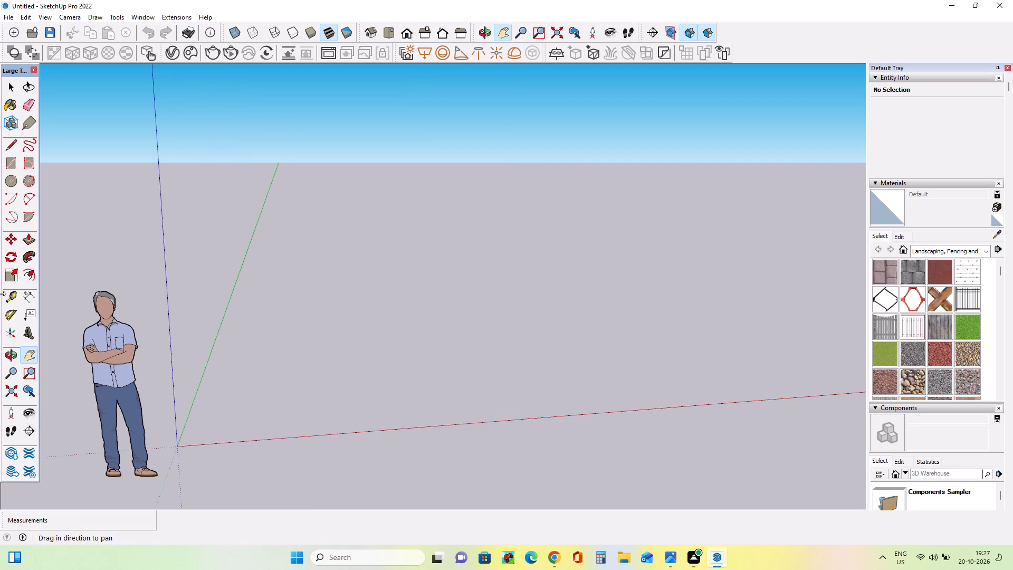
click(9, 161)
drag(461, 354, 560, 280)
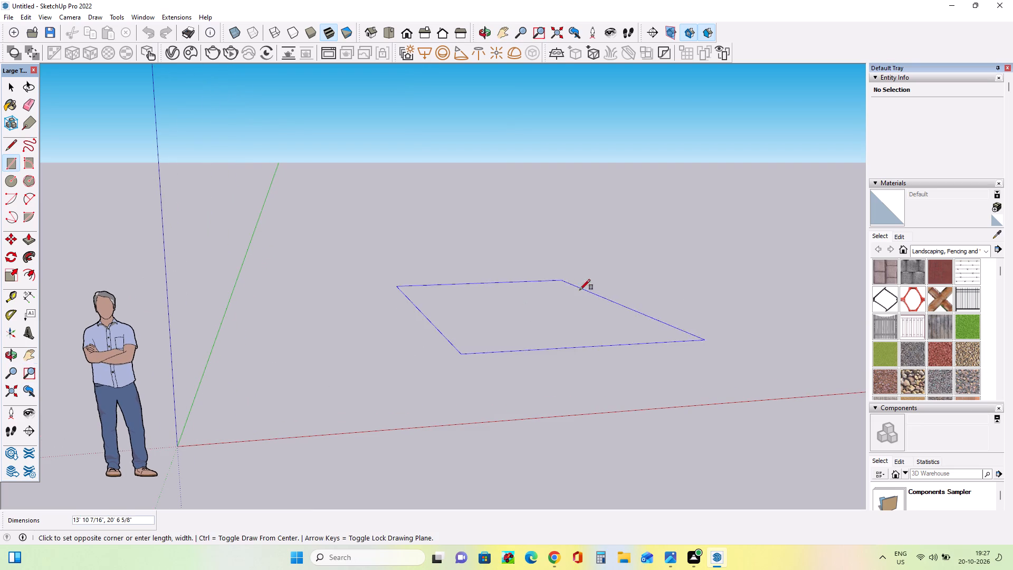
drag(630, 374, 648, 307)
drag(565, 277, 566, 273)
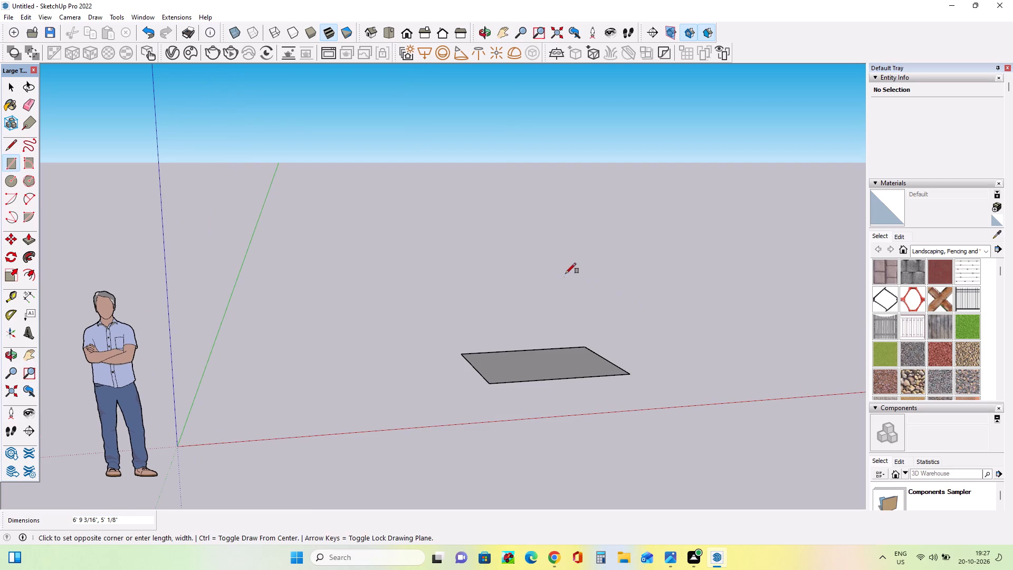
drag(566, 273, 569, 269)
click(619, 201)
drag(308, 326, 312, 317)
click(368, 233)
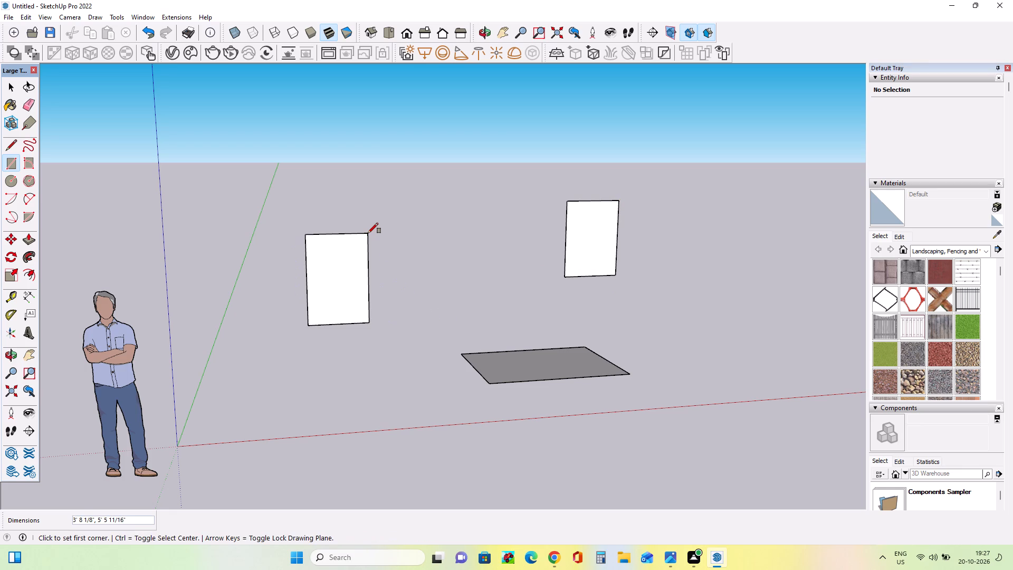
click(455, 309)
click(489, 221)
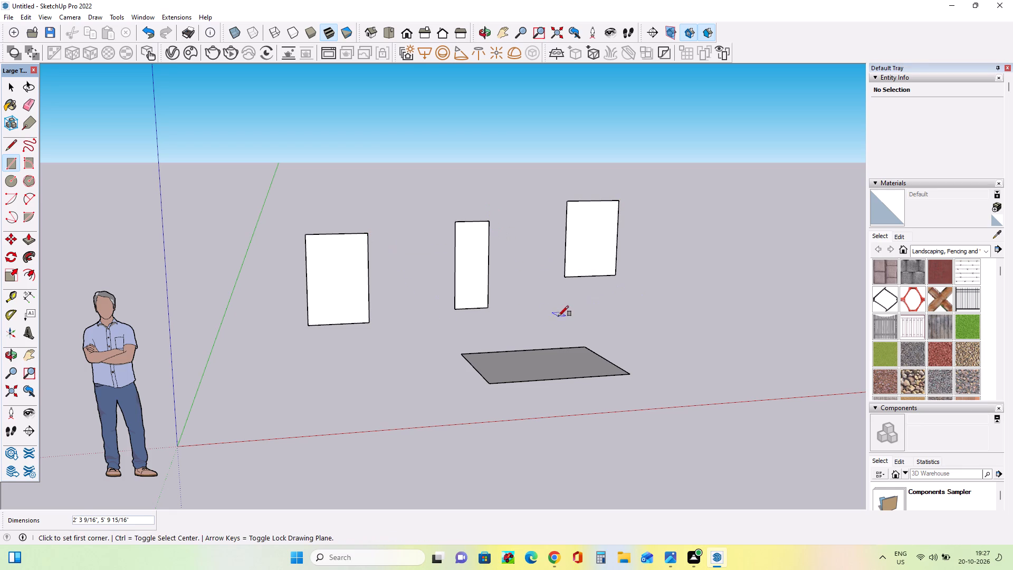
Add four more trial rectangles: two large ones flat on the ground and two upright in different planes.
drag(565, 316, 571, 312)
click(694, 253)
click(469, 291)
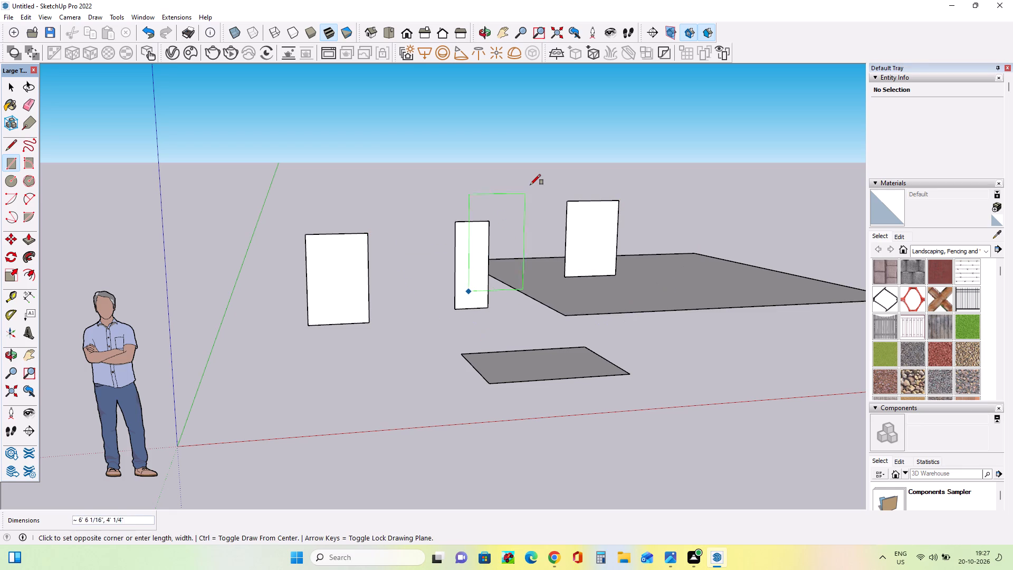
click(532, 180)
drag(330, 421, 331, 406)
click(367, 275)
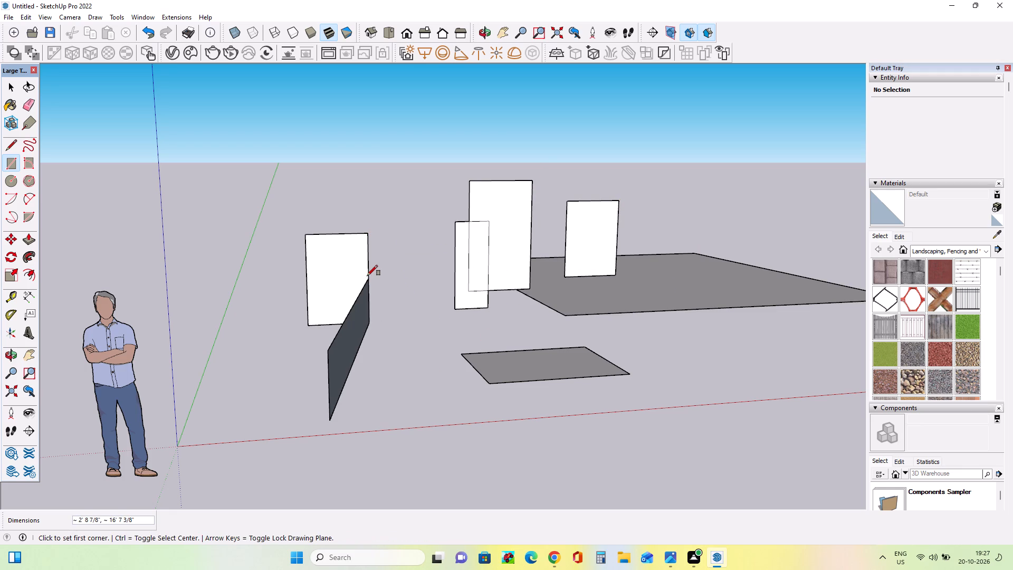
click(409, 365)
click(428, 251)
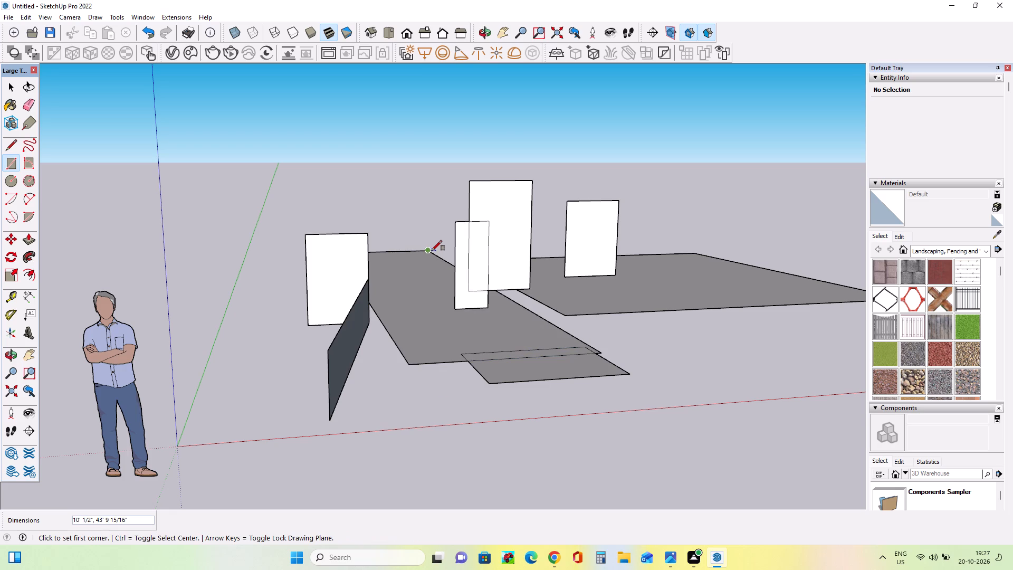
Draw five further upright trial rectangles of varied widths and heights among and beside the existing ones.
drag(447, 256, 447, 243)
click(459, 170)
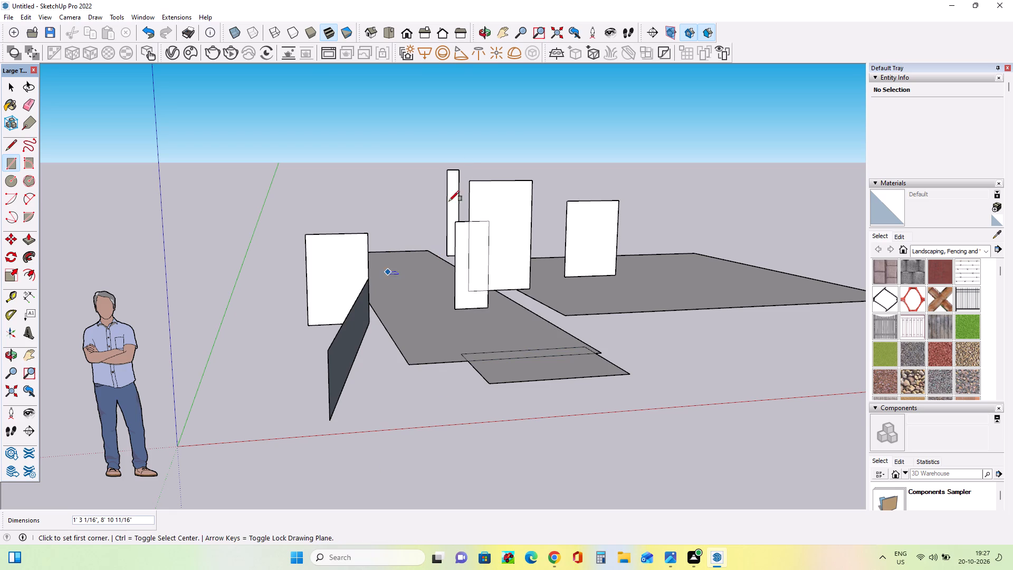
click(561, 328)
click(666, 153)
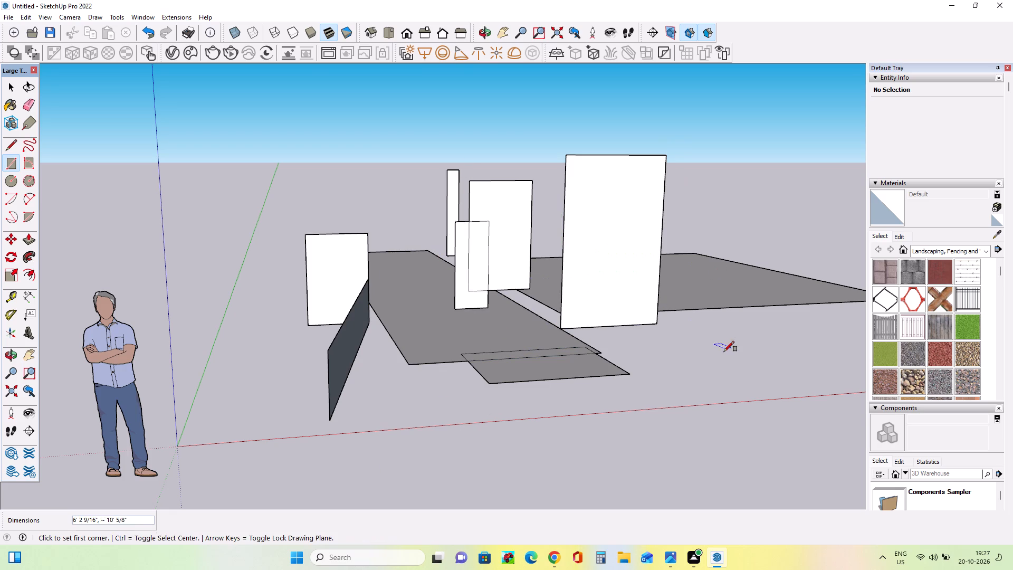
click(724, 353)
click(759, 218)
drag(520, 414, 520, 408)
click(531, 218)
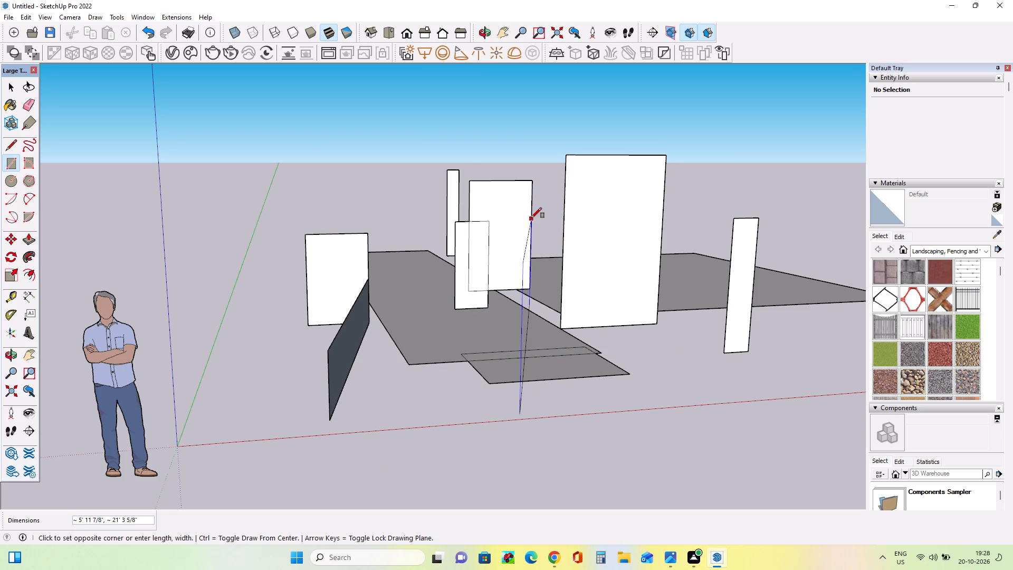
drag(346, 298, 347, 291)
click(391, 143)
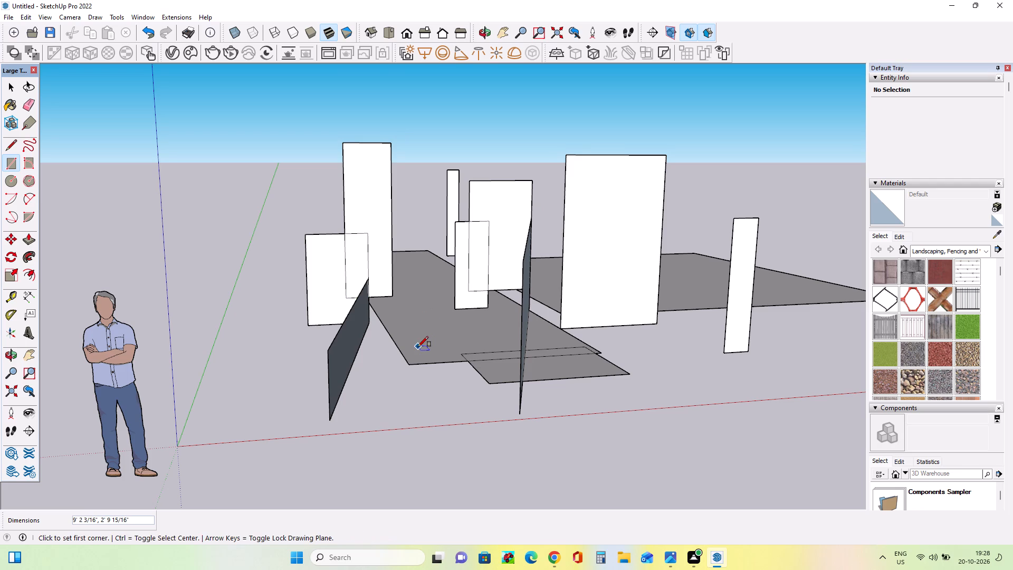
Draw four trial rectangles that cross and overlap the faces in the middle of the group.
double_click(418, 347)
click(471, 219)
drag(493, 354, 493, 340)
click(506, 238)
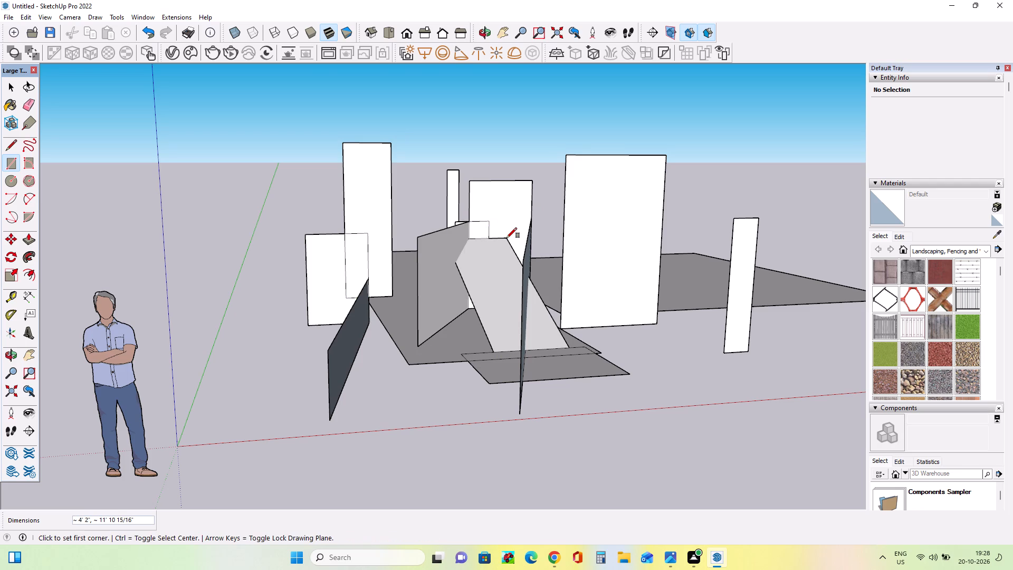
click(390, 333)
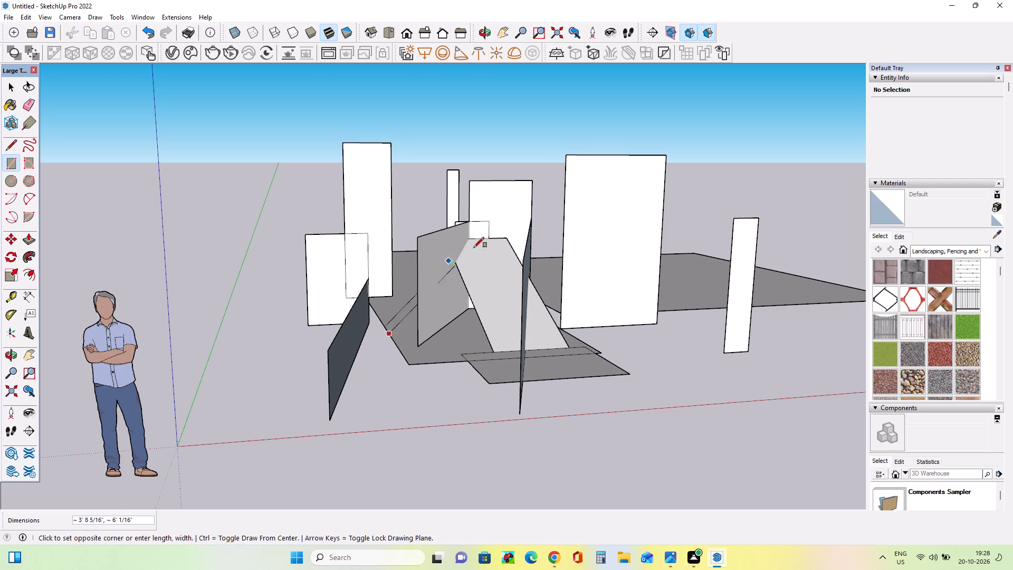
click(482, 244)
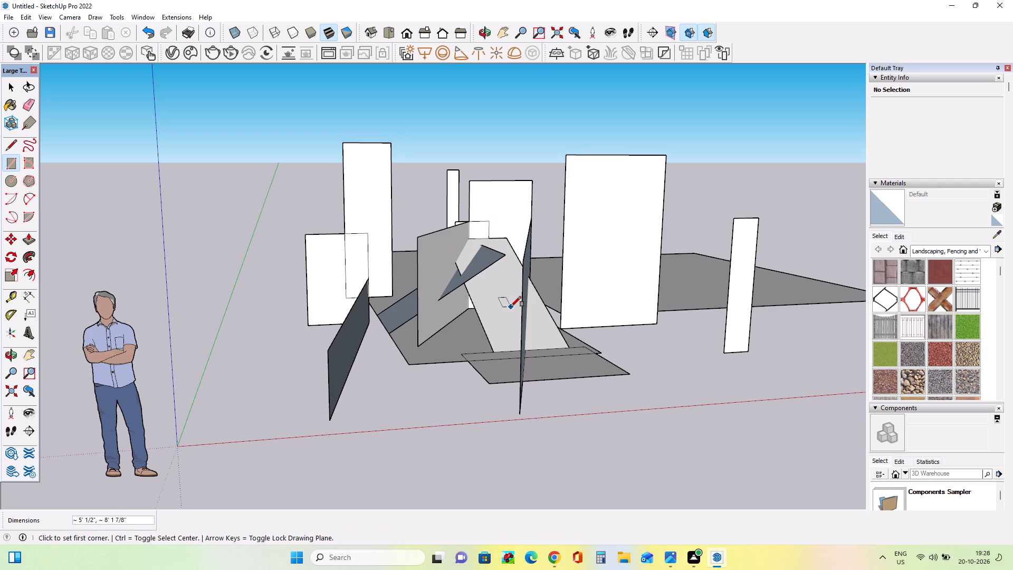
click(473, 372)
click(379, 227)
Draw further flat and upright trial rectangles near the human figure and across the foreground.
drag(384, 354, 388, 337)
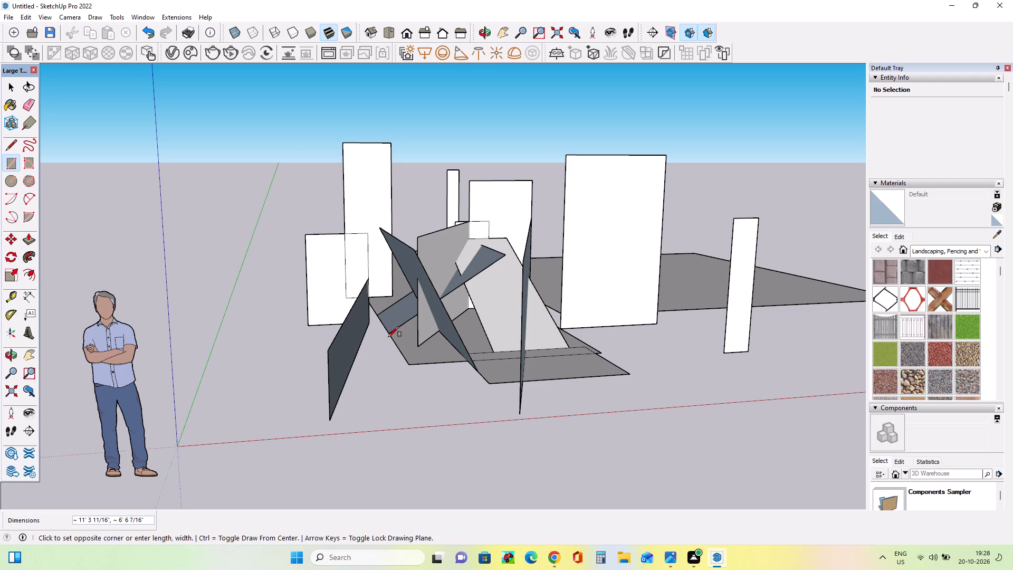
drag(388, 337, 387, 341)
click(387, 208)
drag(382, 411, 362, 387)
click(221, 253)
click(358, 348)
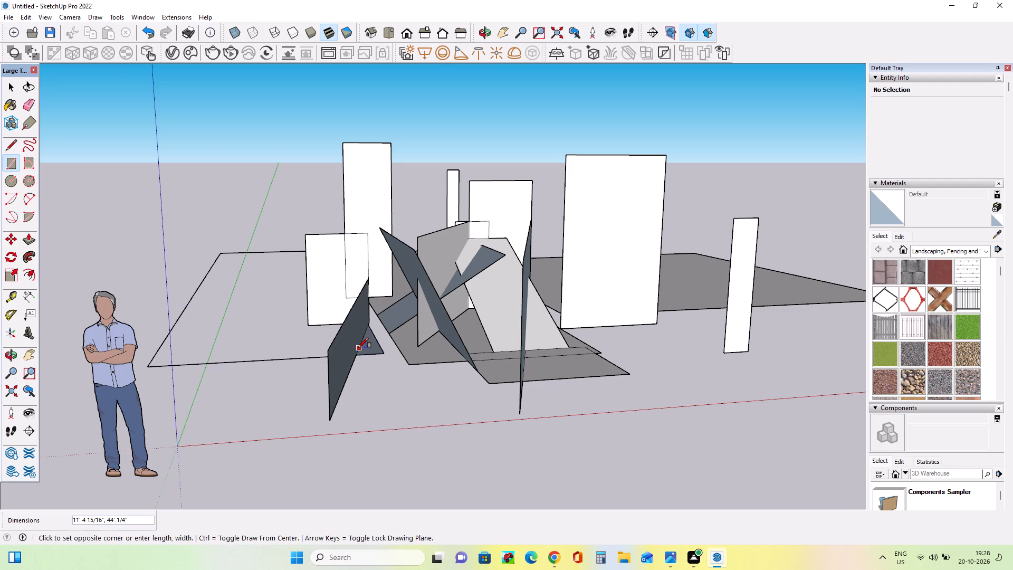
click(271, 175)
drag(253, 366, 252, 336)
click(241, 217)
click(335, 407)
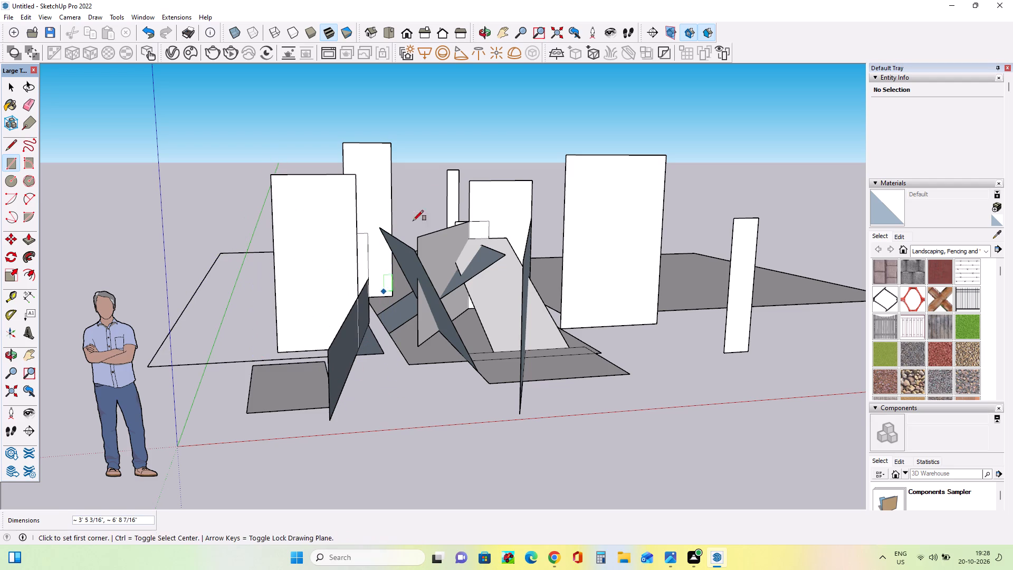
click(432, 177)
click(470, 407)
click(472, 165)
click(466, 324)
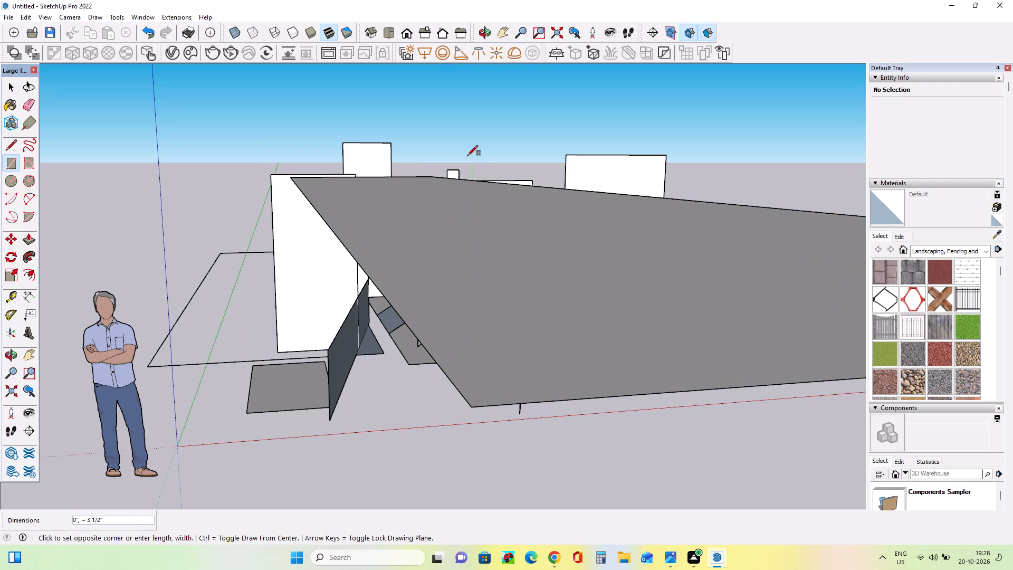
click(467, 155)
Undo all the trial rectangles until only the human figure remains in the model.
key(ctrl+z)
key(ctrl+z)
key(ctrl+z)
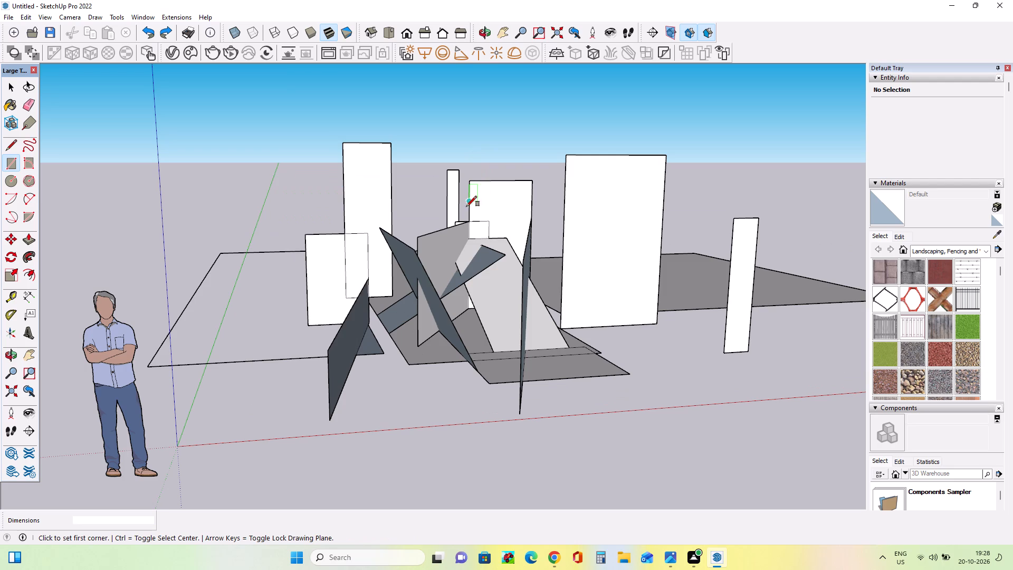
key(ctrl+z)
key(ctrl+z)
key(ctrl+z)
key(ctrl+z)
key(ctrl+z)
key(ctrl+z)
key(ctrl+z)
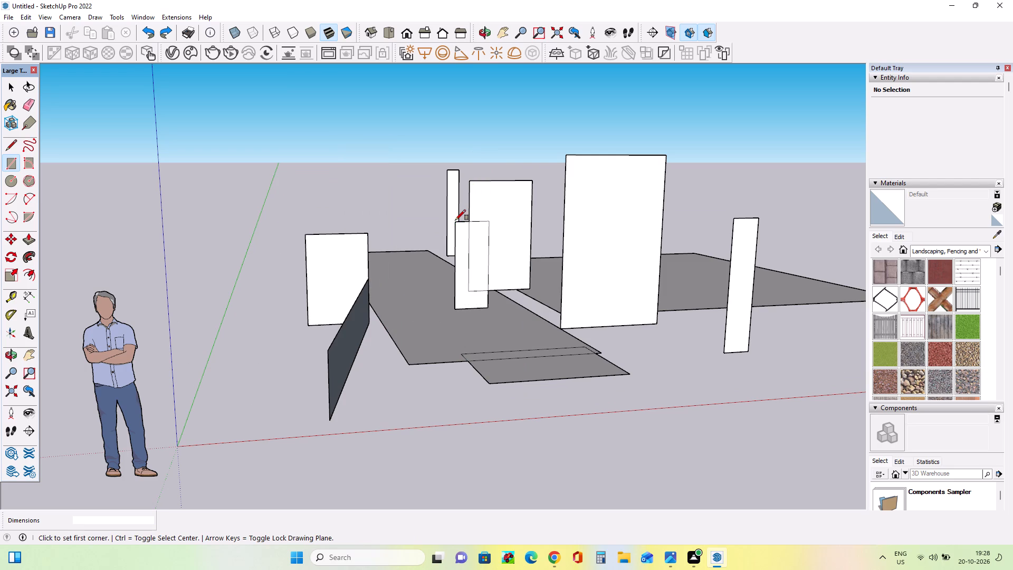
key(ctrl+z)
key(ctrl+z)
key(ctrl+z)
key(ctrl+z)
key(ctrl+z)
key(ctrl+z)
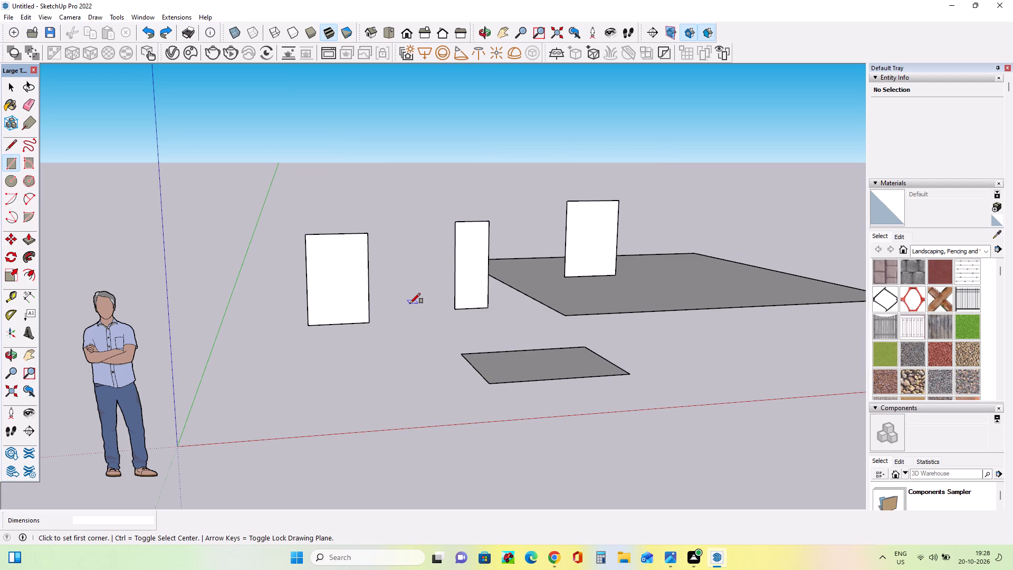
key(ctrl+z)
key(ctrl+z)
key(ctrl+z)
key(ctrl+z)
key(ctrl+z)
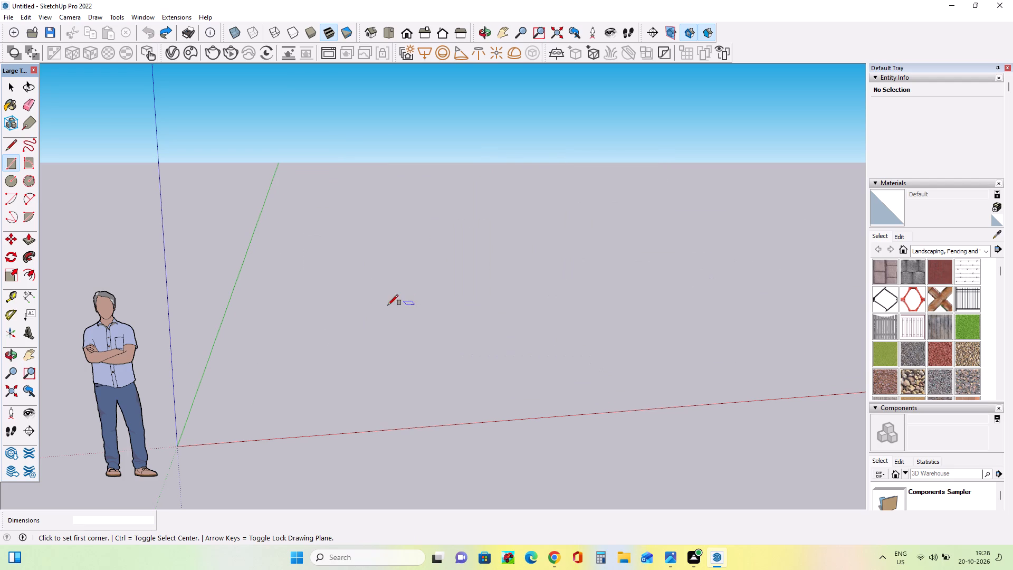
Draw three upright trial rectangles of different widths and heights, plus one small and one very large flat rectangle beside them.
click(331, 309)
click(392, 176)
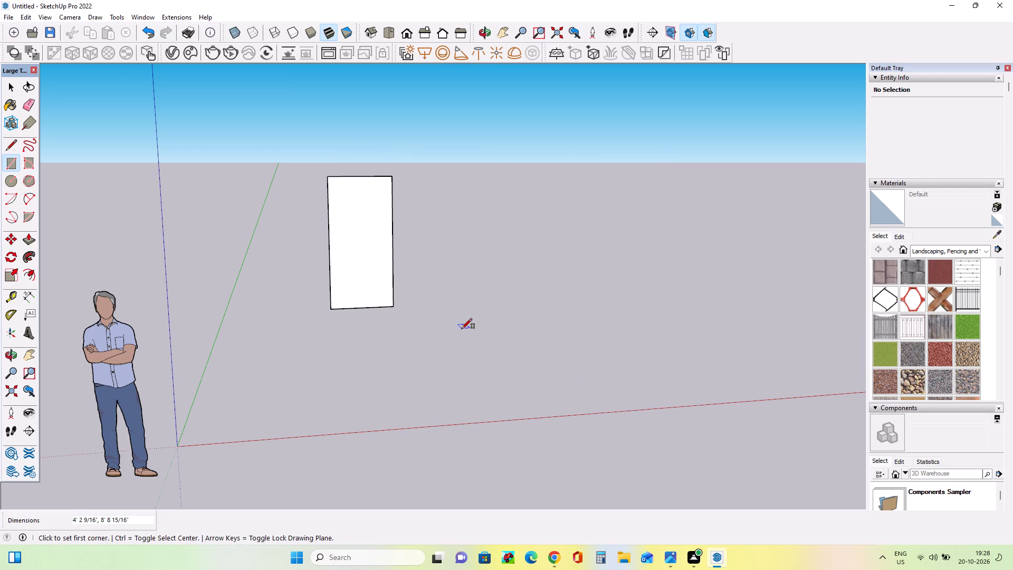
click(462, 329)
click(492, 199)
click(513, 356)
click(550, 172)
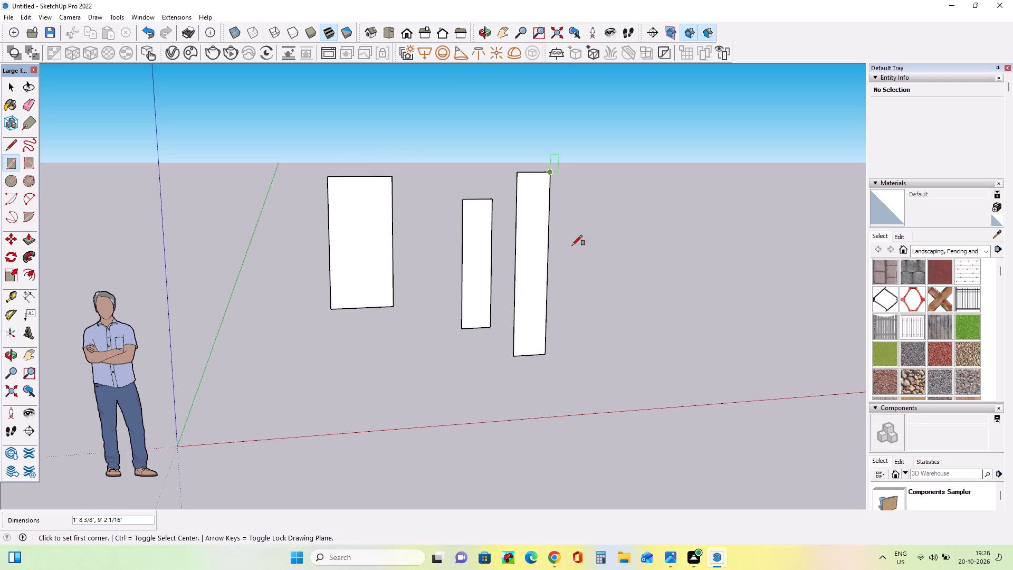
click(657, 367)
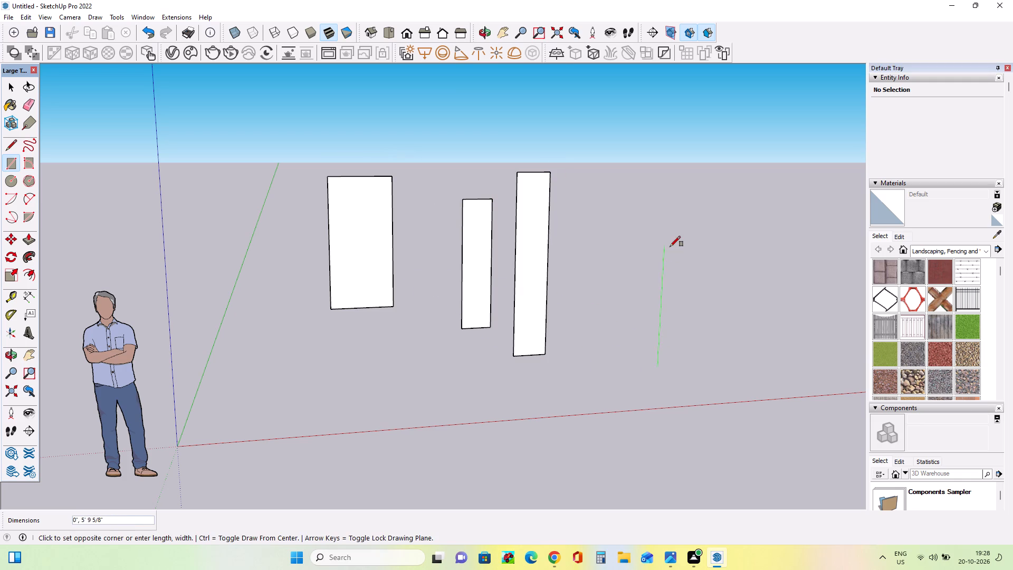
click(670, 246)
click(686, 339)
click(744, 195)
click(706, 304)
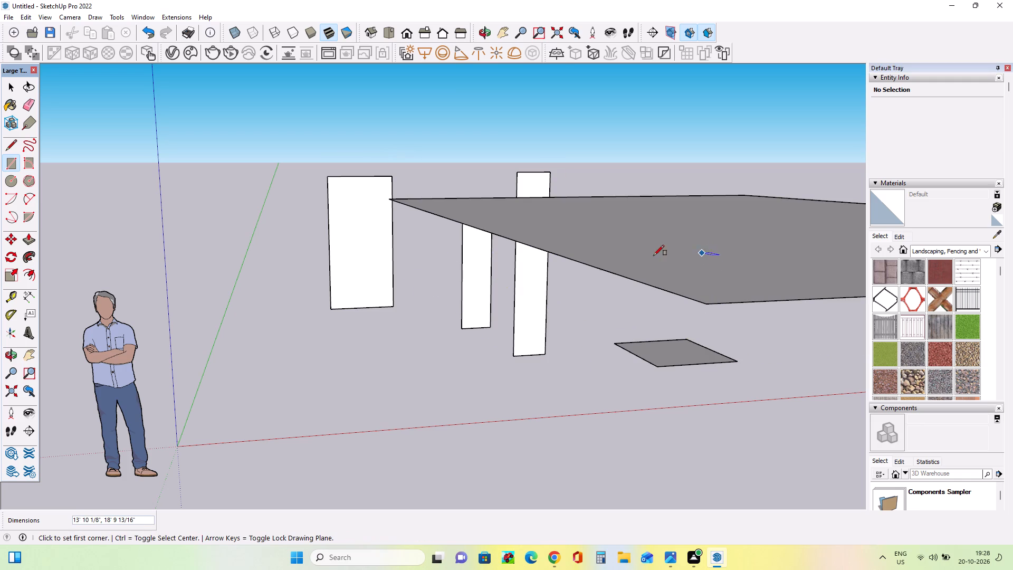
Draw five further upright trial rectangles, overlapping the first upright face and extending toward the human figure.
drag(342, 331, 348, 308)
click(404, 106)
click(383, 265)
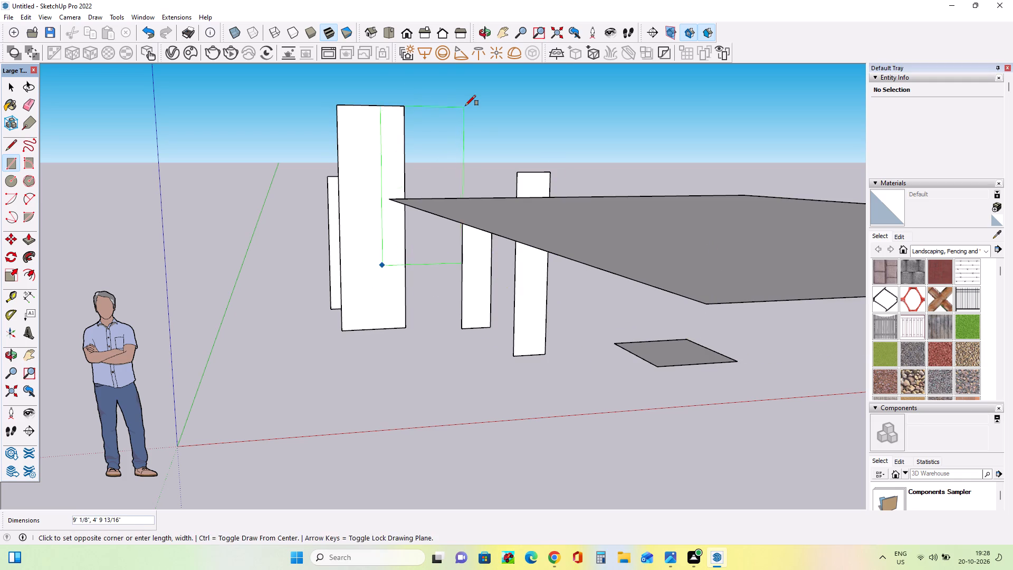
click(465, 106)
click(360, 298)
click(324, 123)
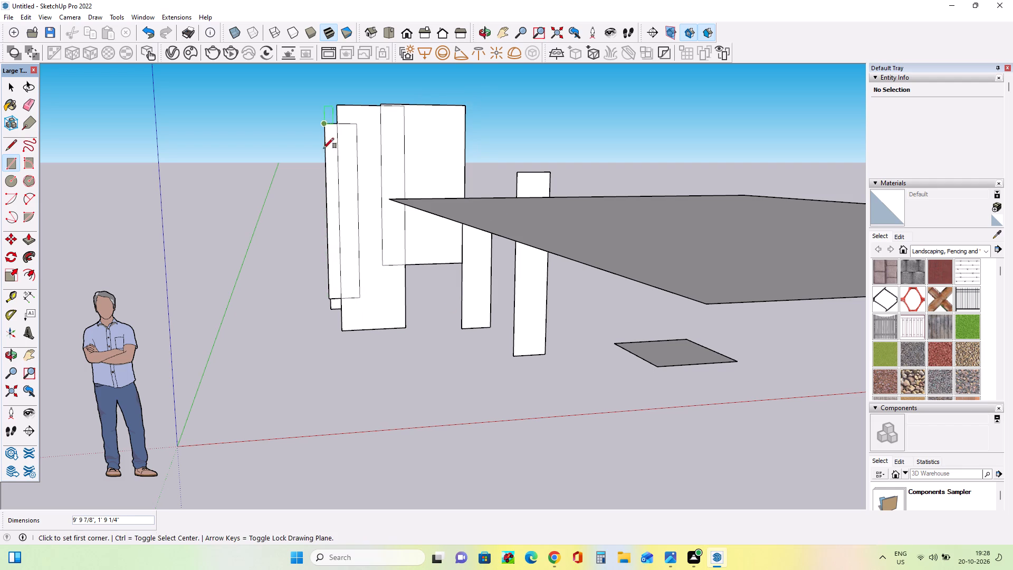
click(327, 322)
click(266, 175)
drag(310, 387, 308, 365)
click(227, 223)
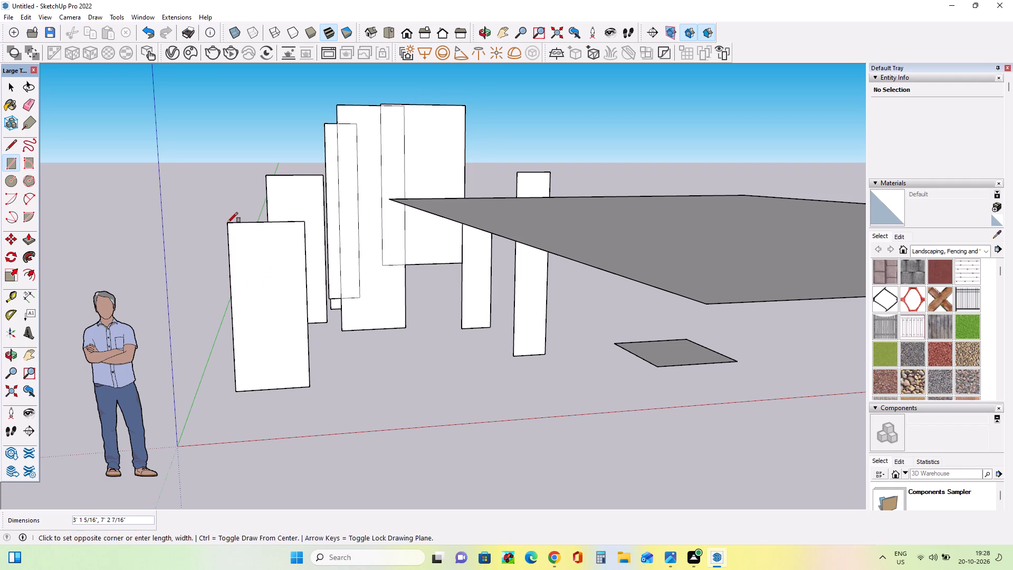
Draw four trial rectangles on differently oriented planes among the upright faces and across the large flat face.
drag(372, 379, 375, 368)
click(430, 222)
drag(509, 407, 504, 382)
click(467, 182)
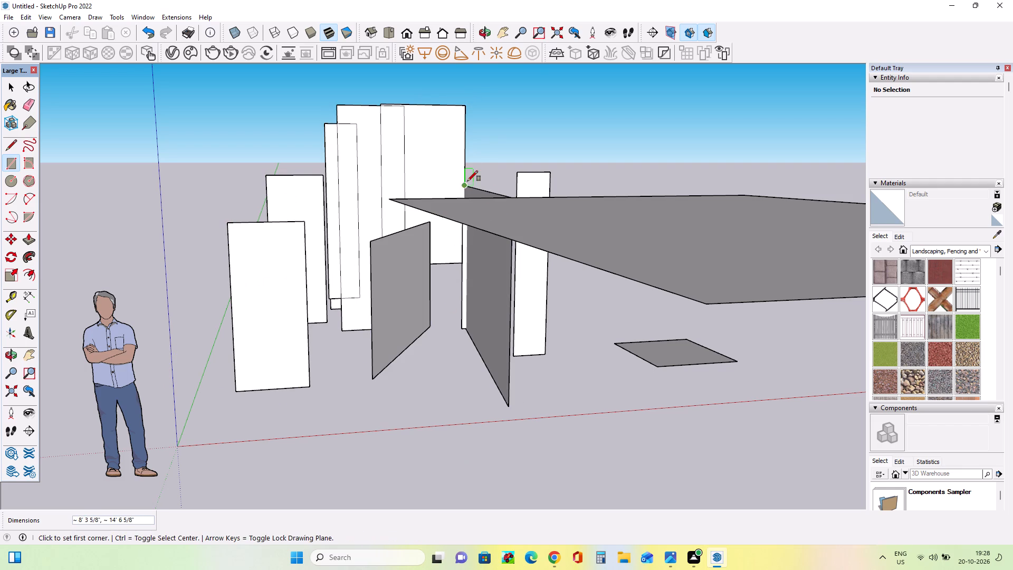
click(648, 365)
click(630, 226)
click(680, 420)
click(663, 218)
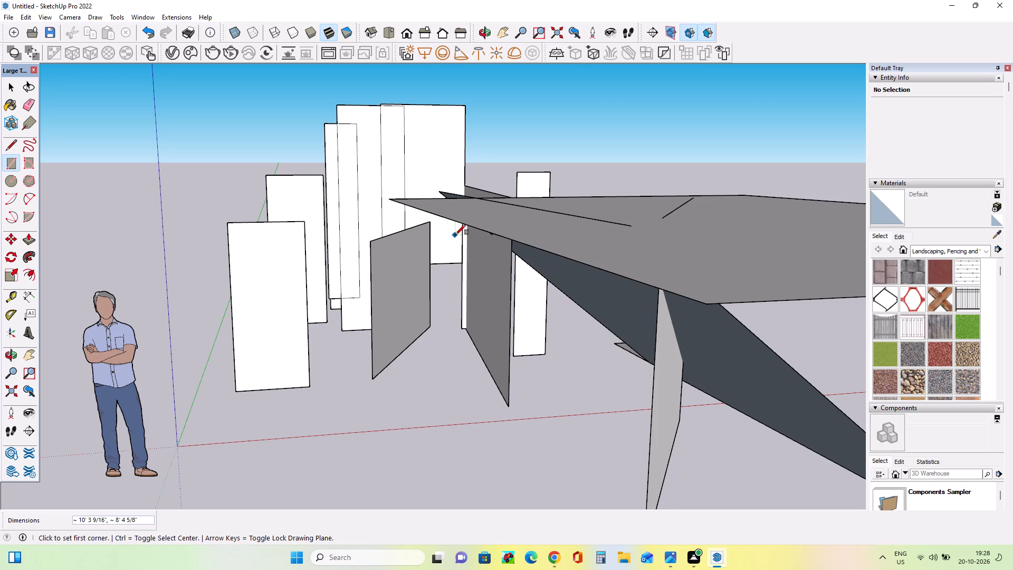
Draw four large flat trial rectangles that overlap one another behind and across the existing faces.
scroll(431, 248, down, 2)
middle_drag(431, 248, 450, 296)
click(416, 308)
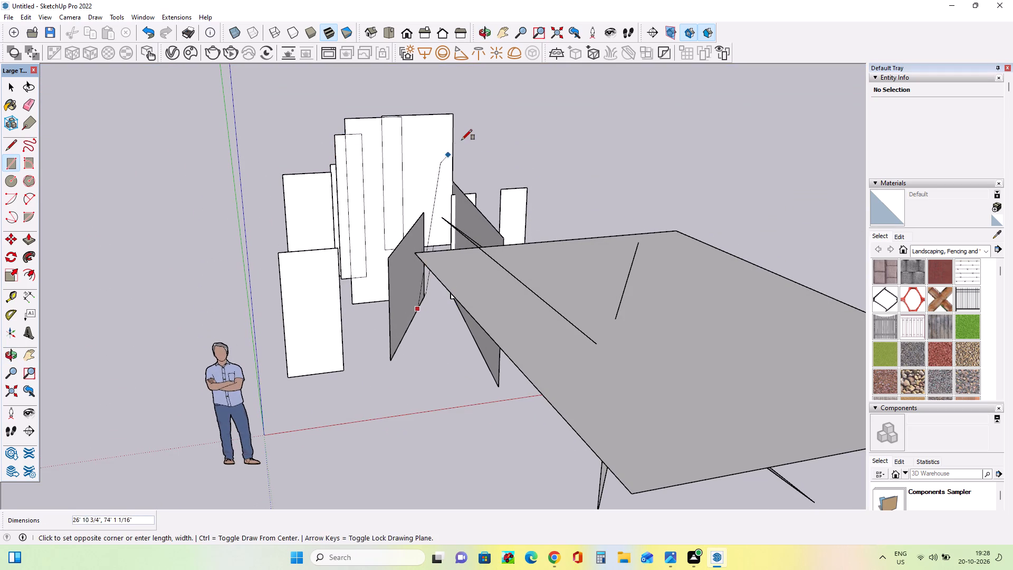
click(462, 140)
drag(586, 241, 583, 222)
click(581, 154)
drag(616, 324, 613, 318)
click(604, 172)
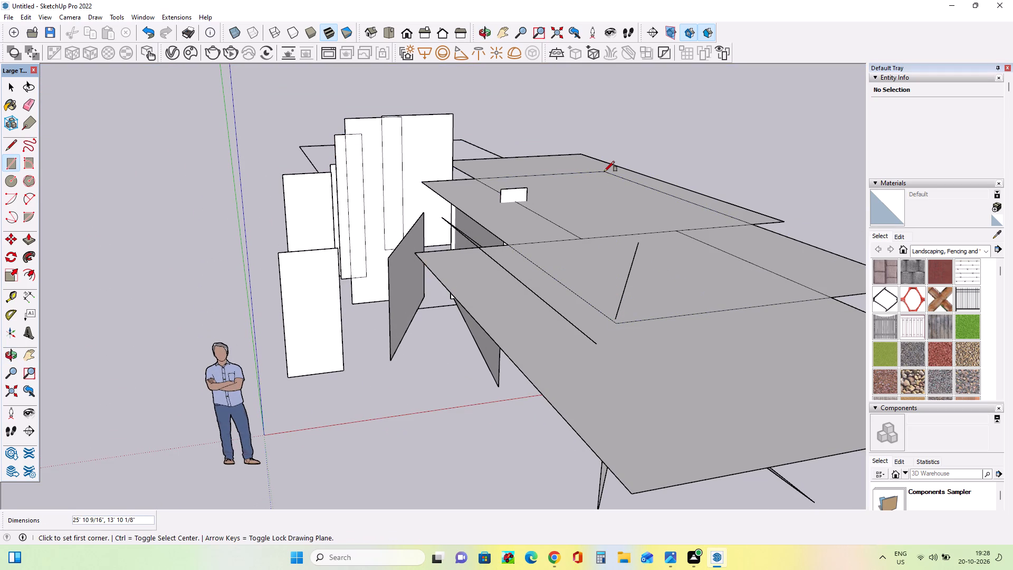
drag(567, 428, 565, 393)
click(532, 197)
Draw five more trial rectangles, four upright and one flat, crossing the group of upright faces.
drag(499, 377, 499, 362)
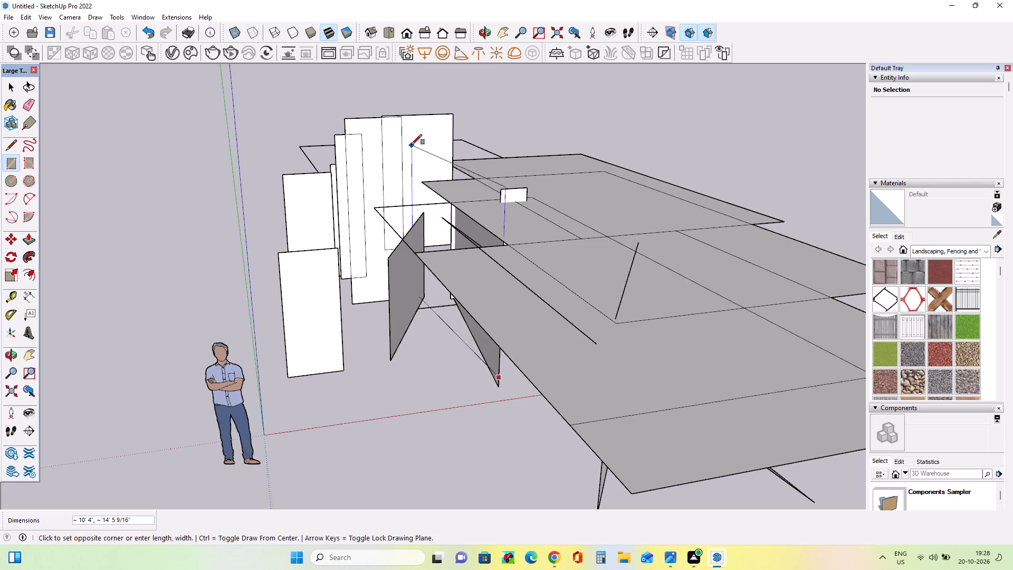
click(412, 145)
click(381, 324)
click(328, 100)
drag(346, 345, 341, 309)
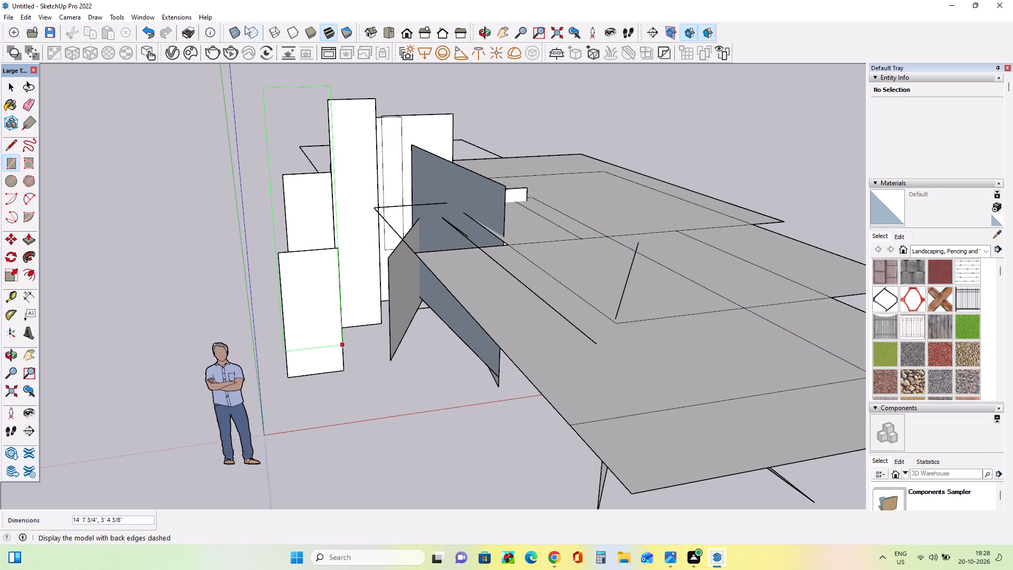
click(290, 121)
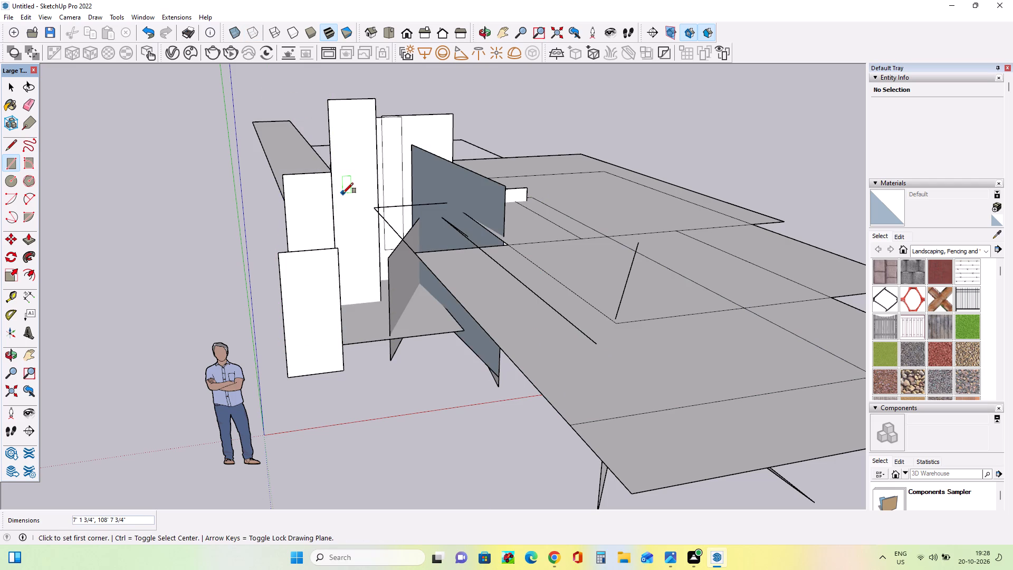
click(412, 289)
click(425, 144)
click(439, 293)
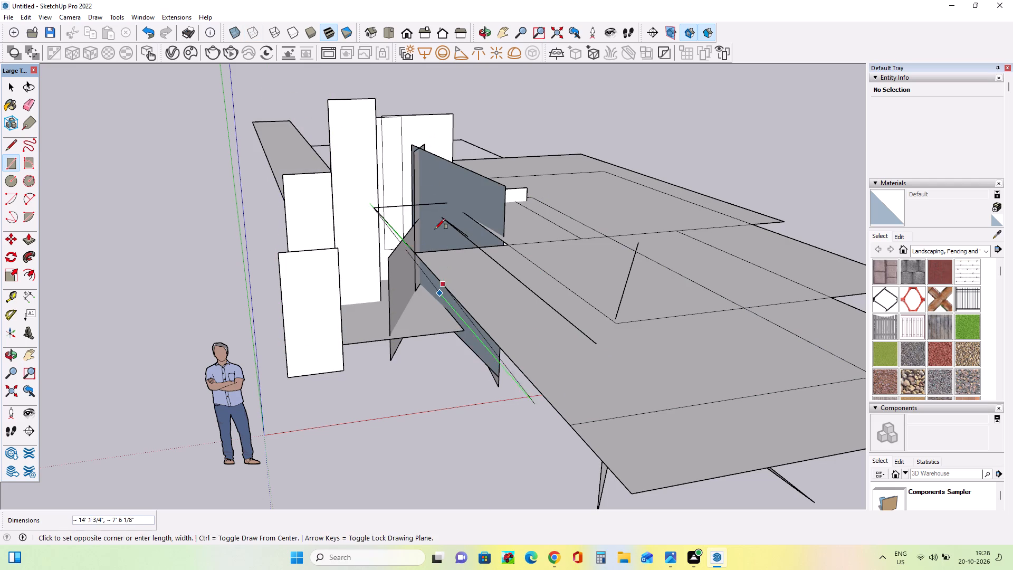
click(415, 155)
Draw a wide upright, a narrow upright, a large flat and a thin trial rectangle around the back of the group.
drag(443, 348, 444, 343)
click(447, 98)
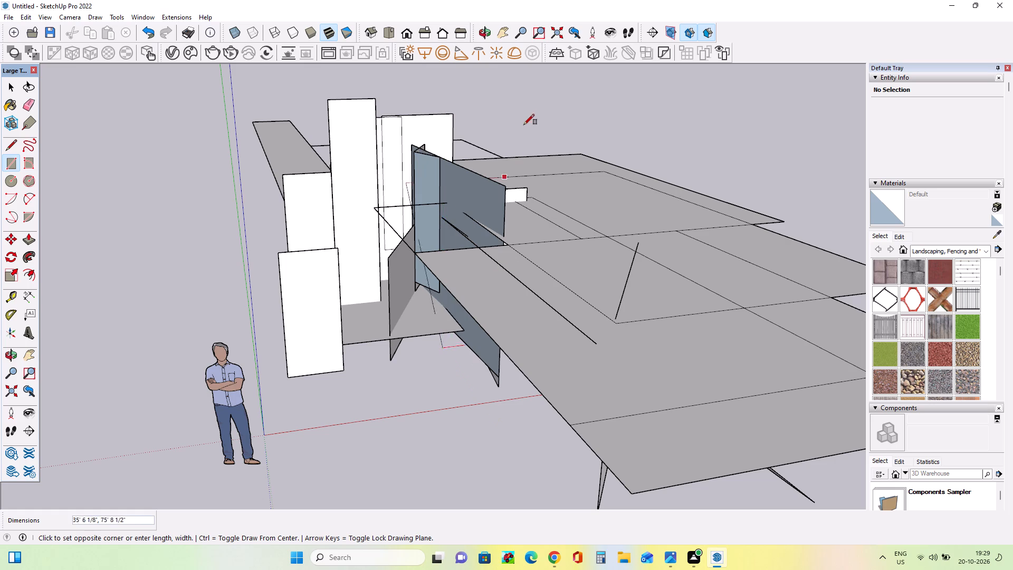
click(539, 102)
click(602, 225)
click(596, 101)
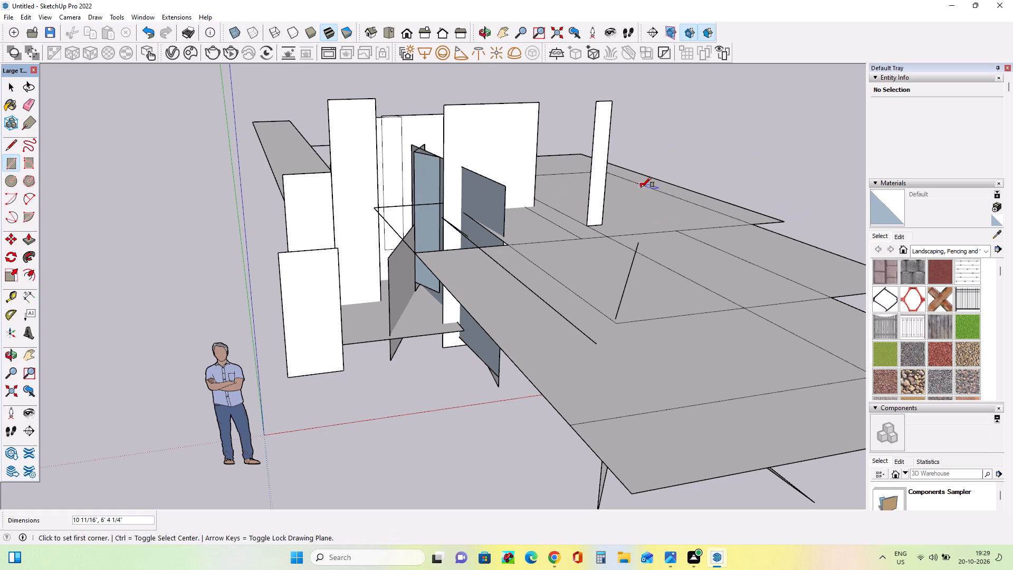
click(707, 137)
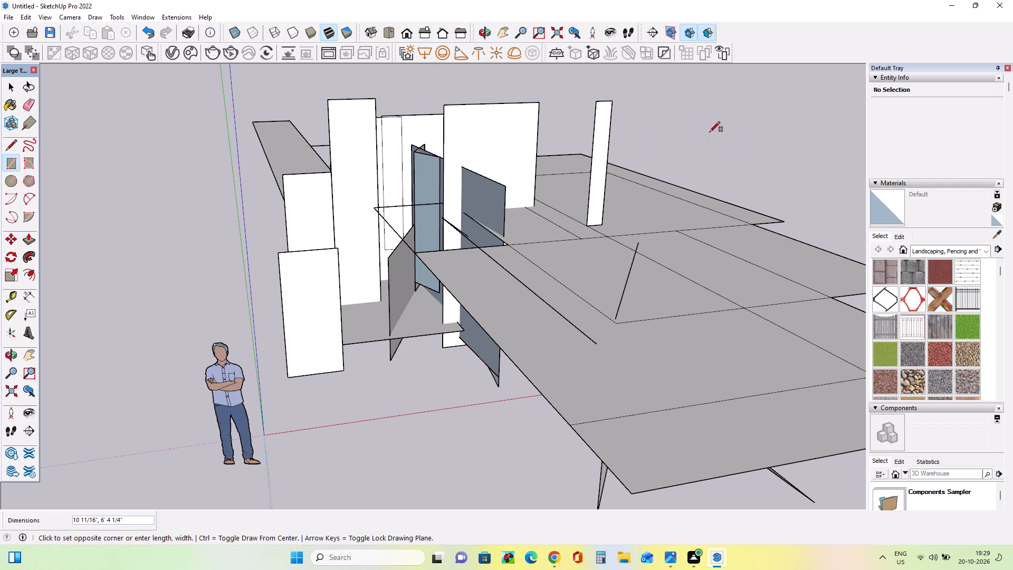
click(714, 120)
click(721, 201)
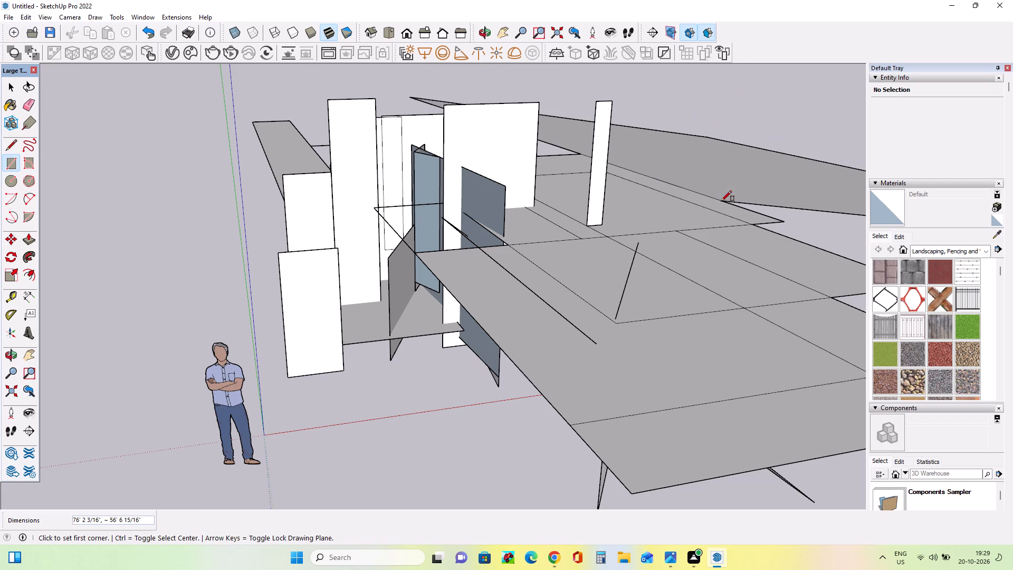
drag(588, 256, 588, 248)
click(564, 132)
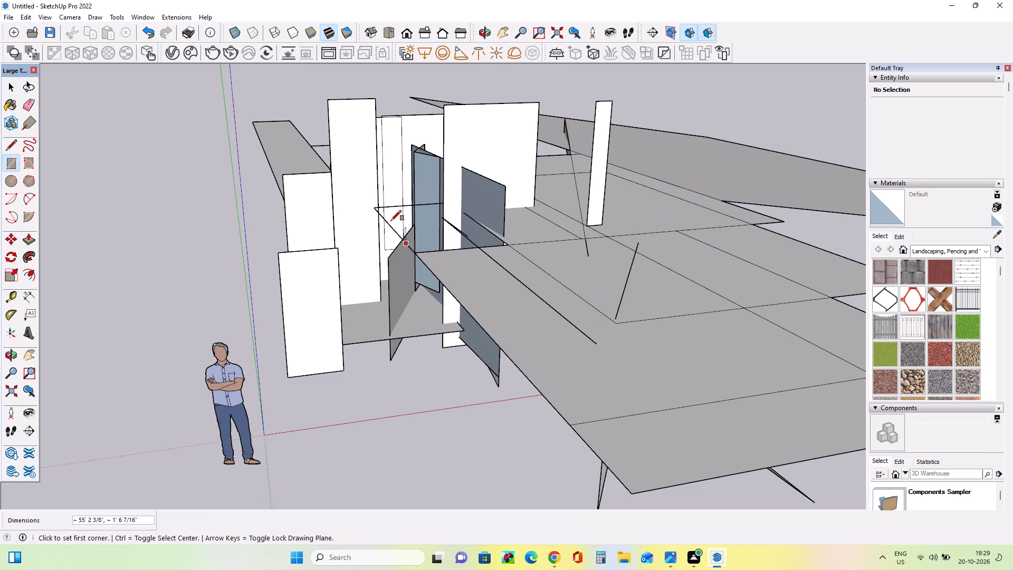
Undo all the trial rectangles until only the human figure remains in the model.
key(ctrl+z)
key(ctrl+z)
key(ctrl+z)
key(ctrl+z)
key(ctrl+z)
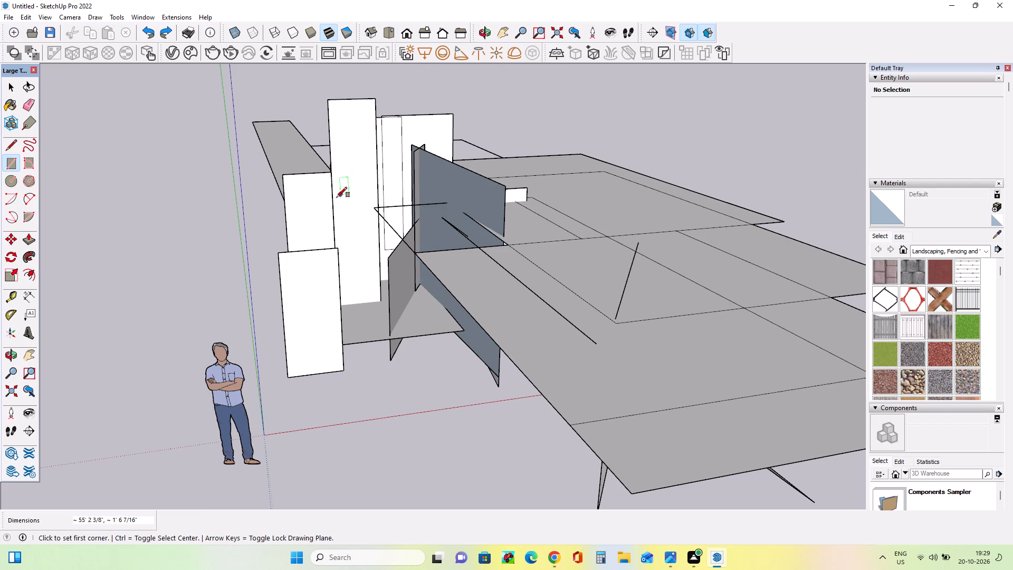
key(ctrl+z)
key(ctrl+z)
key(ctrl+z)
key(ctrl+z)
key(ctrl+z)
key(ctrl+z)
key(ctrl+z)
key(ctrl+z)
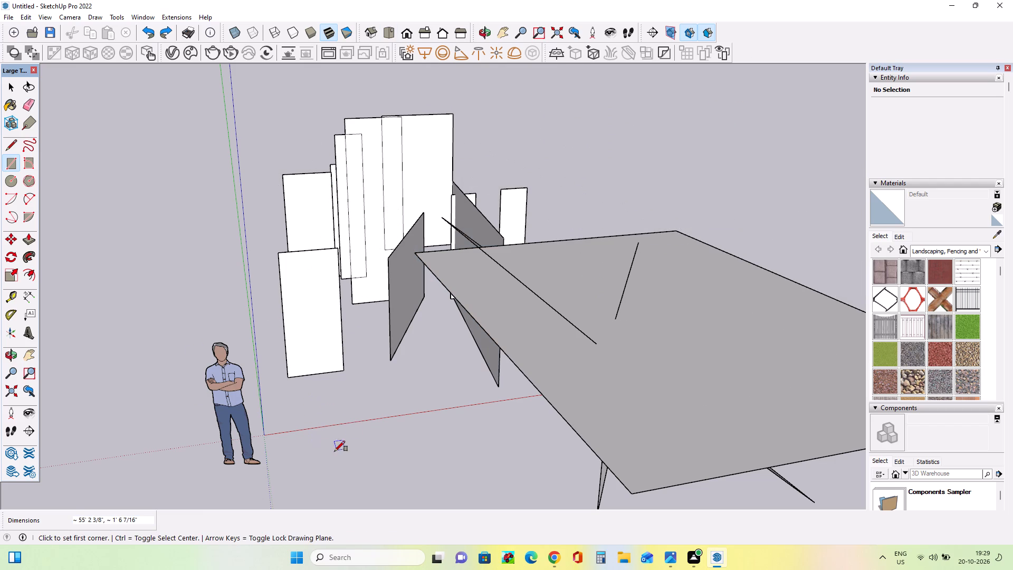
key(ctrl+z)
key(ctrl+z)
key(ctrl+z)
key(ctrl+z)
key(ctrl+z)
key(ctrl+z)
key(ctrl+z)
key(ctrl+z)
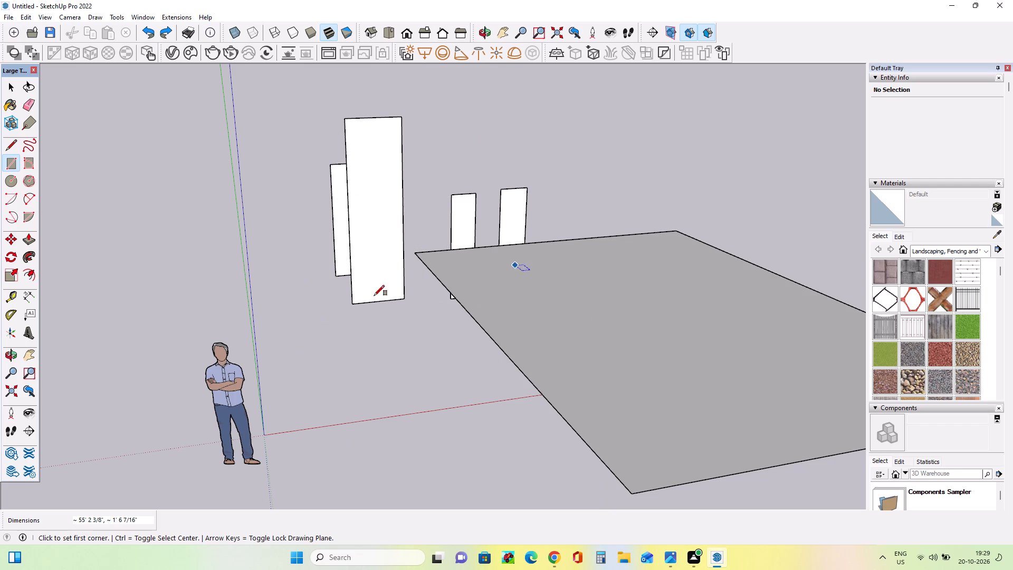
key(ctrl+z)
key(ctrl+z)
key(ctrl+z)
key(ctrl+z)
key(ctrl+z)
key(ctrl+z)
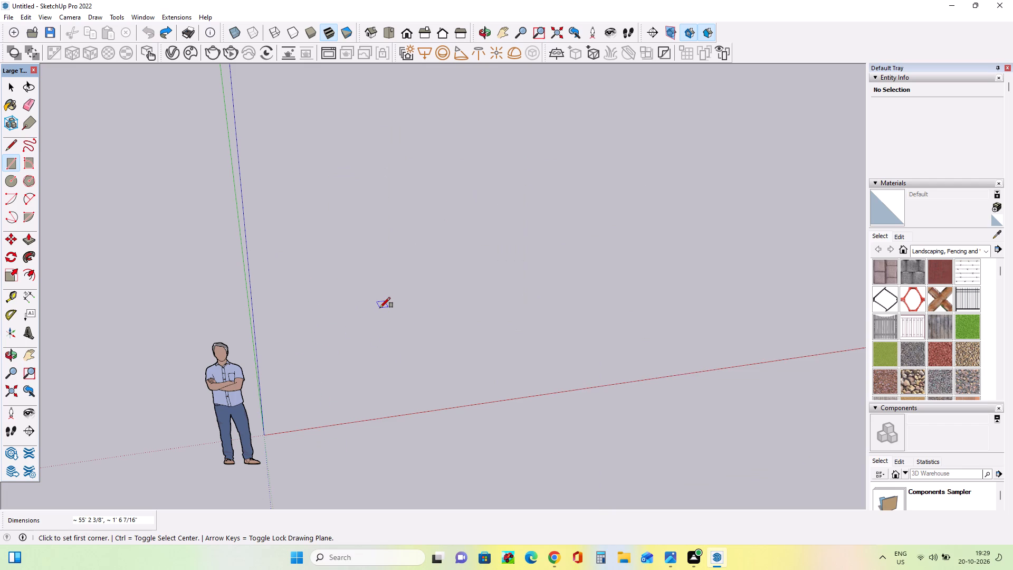
Draw a large flat rectangle on the ground behind the red axis as the block's base.
click(380, 308)
click(531, 199)
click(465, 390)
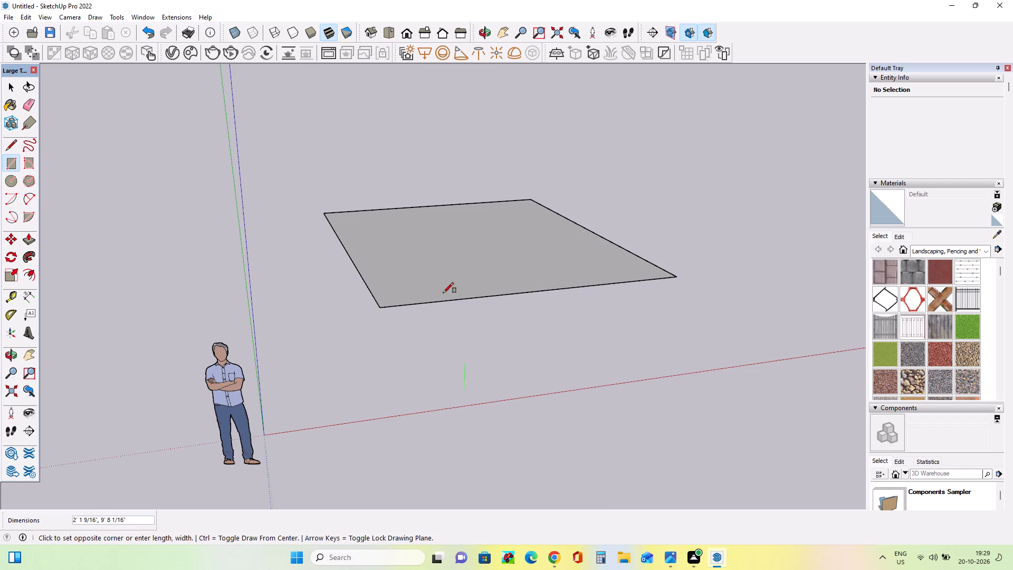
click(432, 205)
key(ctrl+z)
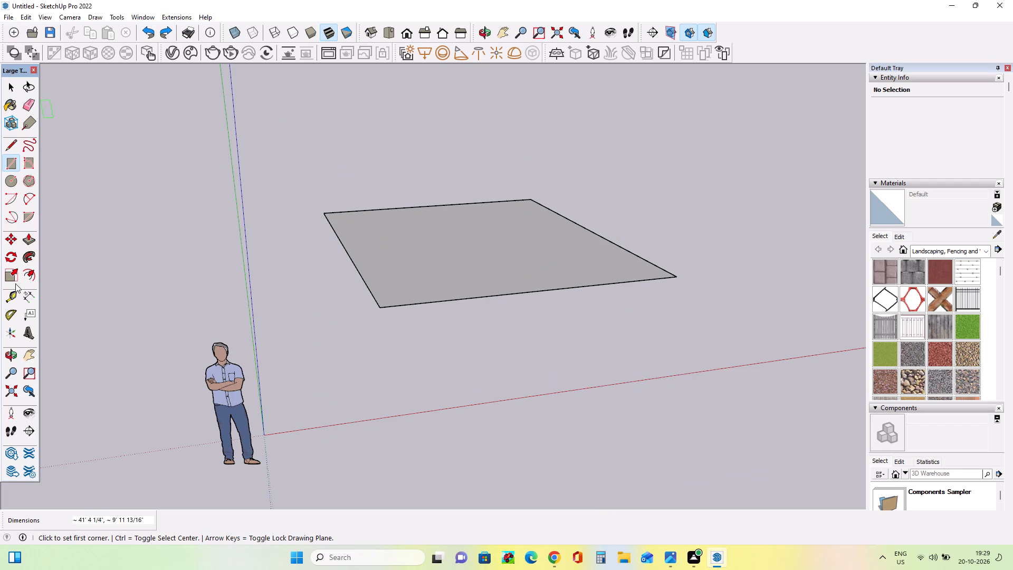
Push/Pull the flat rectangle upward into a tall rectangular block.
click(31, 241)
click(482, 280)
click(26, 237)
click(516, 271)
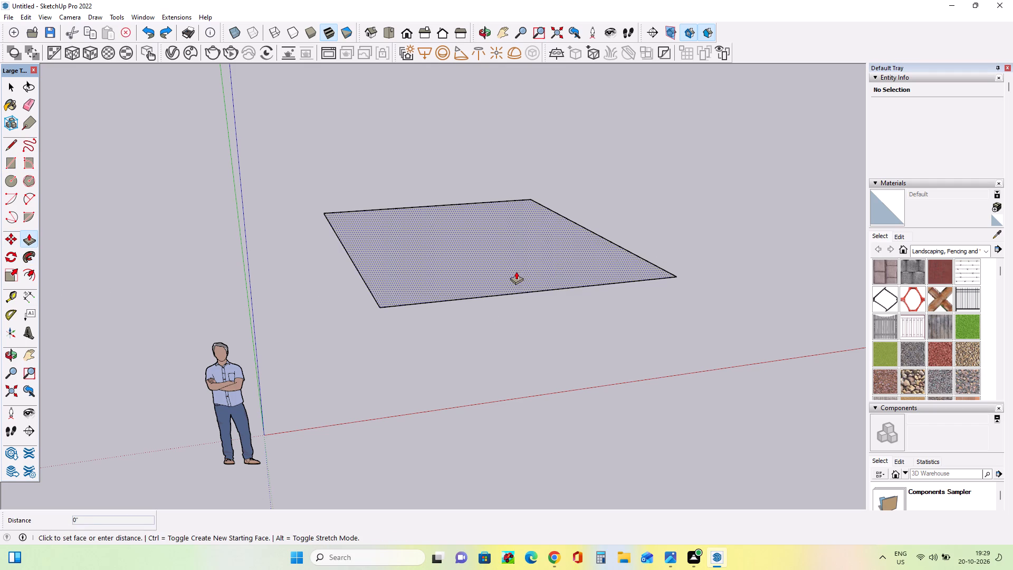
click(504, 110)
Draw a rectangle about 20' 4 1/2" by 11' 1/4" on the block's front face, starting on its bottom edge and leaving a border.
middle_drag(711, 370, 650, 390)
click(8, 163)
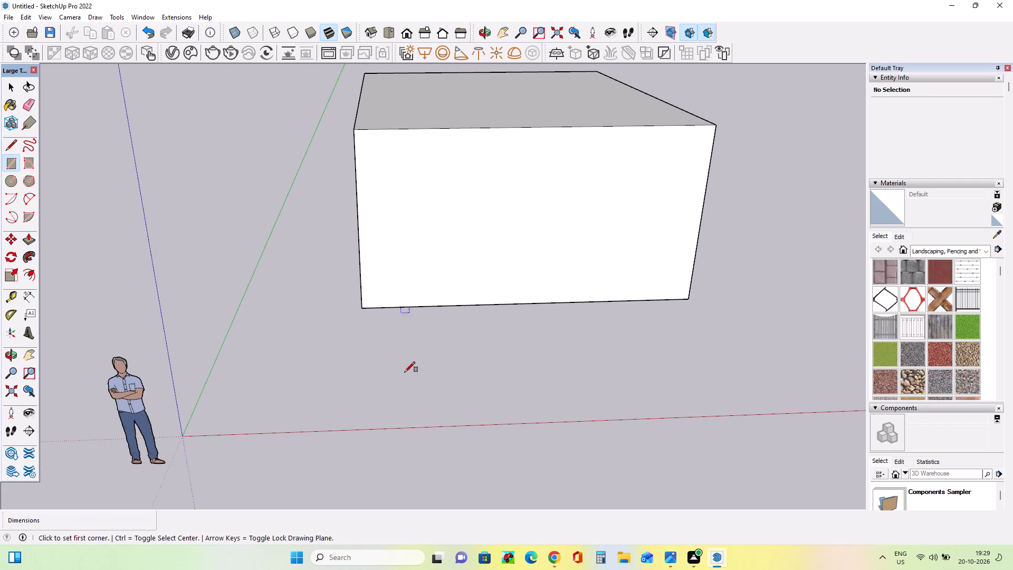
click(384, 305)
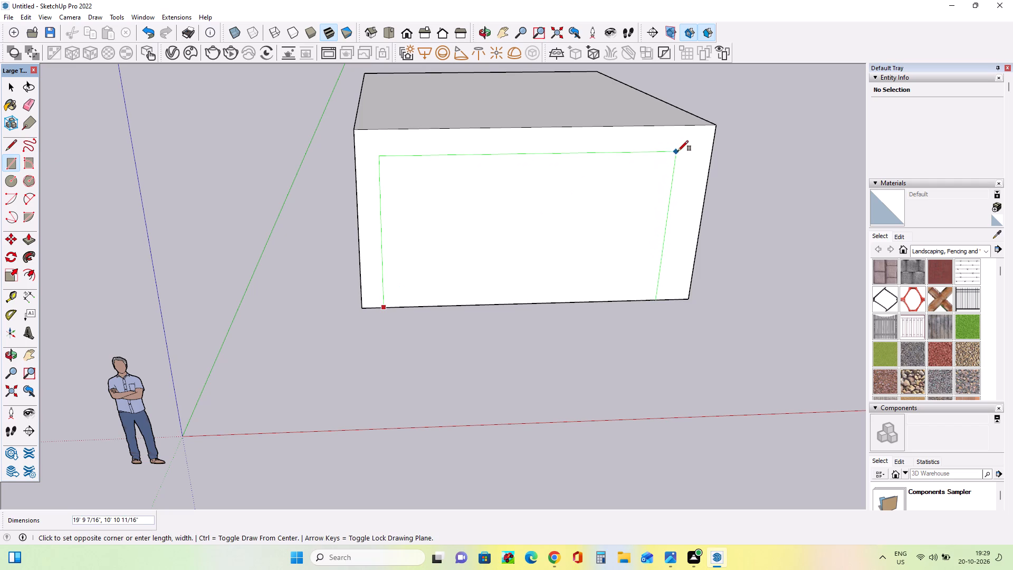
click(687, 149)
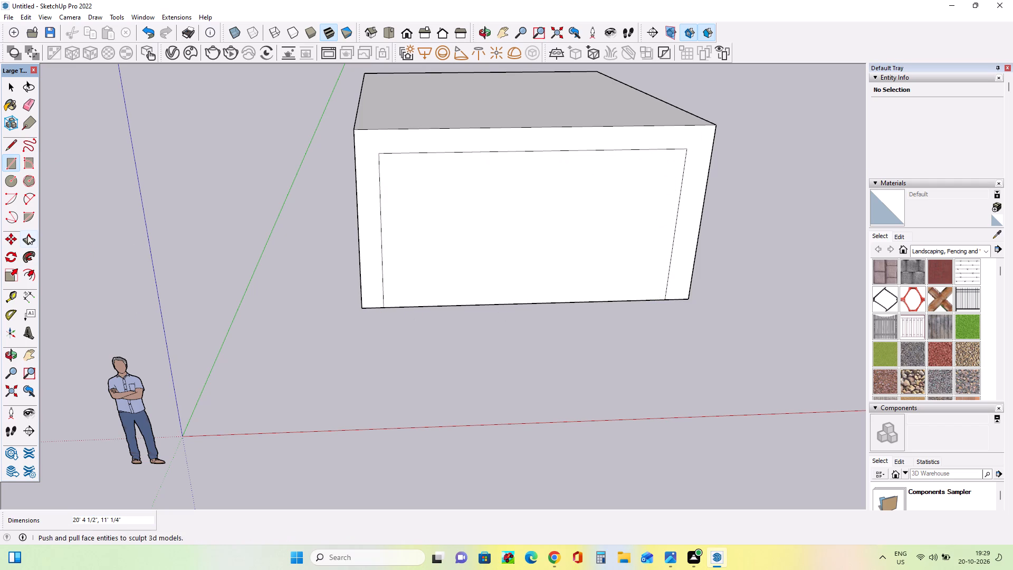
Push the inner front rectangle into the block to form a recess, and pull its back wall forward about 5' 10".
click(27, 235)
click(548, 257)
click(538, 183)
middle_drag(561, 384, 568, 342)
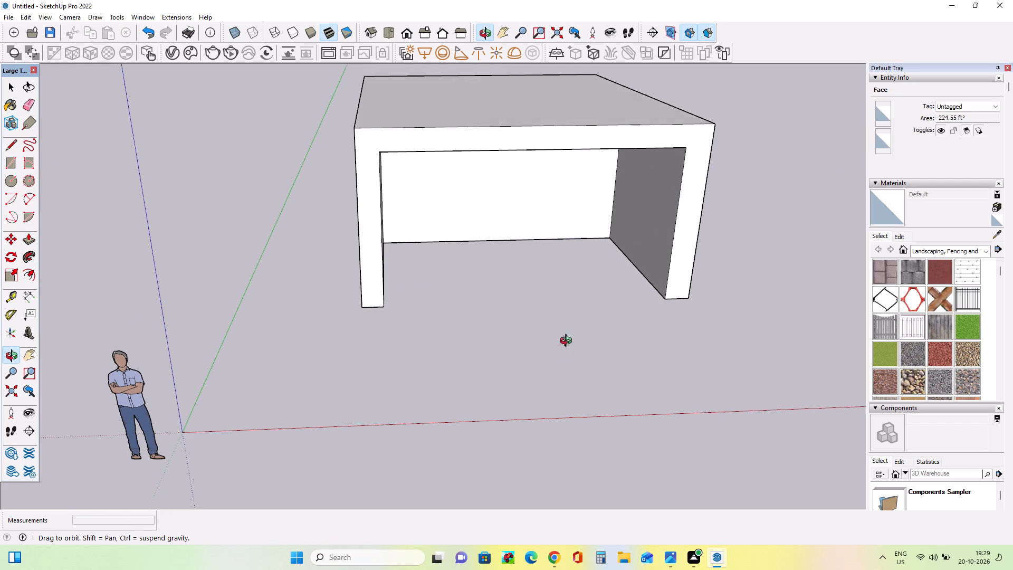
middle_drag(568, 342, 581, 375)
click(477, 196)
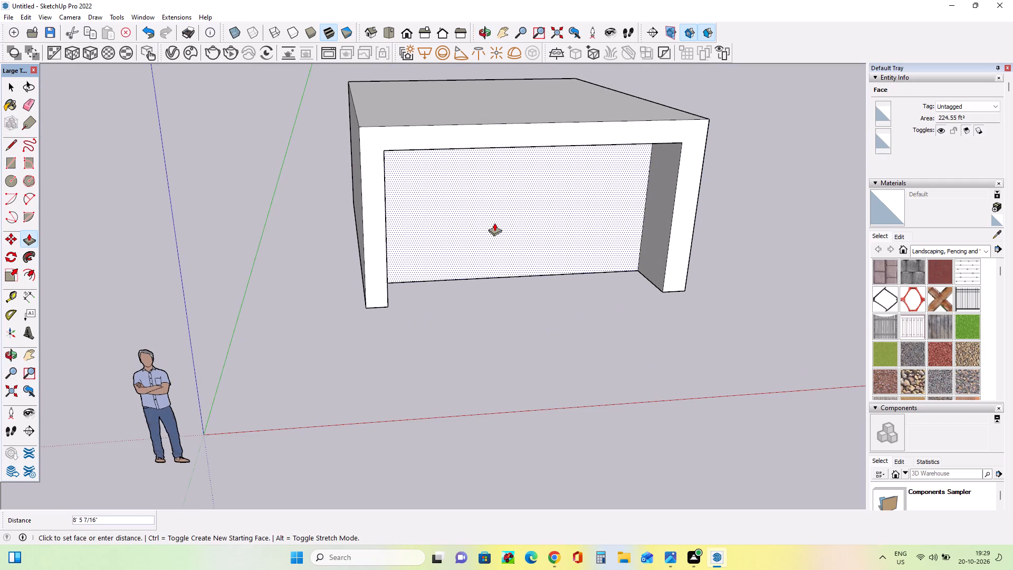
click(493, 213)
Draw a rectangle near the middle of the recess's back wall, starting on its bottom edge and stopping below the top.
middle_drag(637, 389, 634, 339)
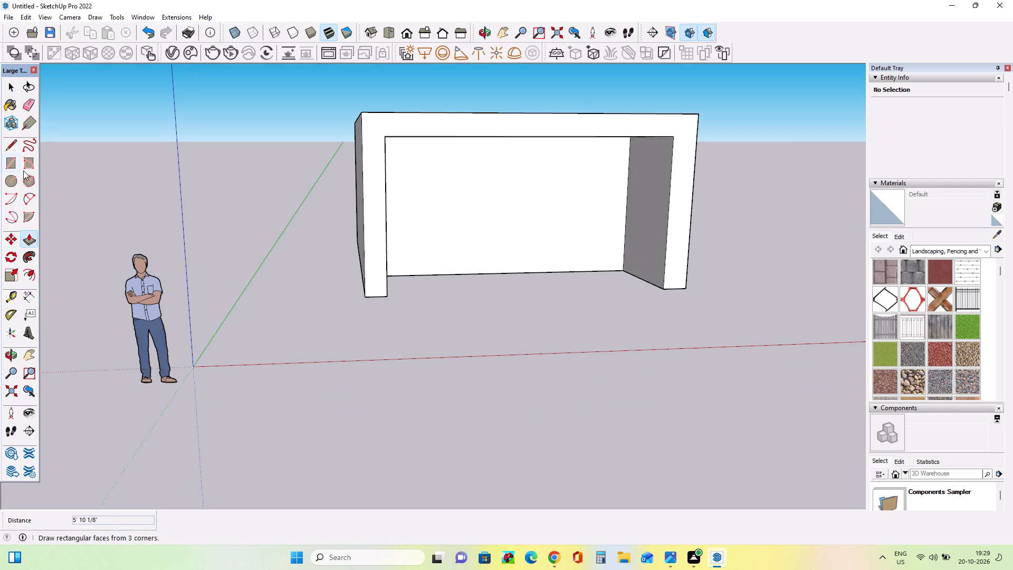
click(12, 166)
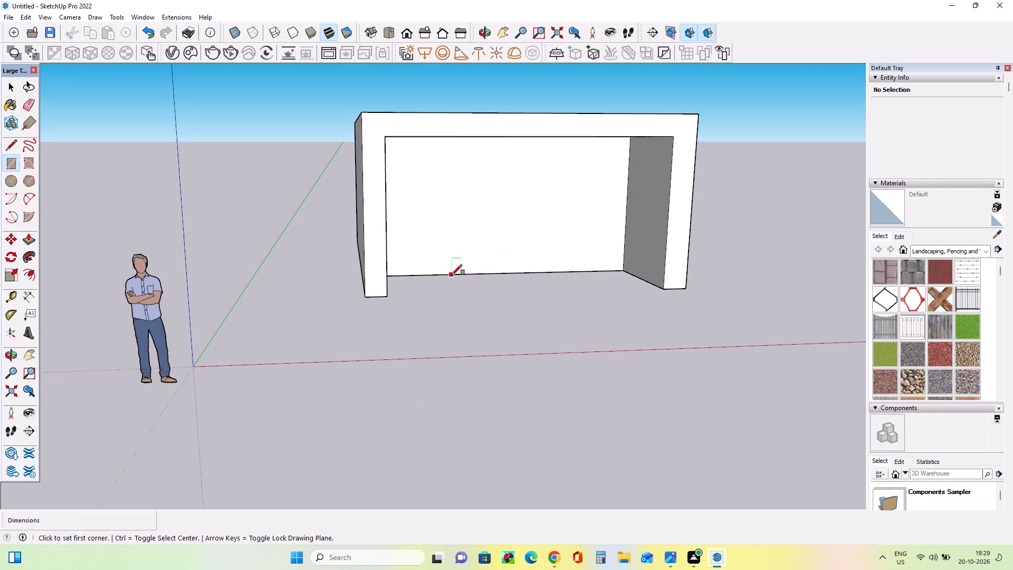
click(452, 275)
click(571, 160)
middle_drag(572, 324, 584, 371)
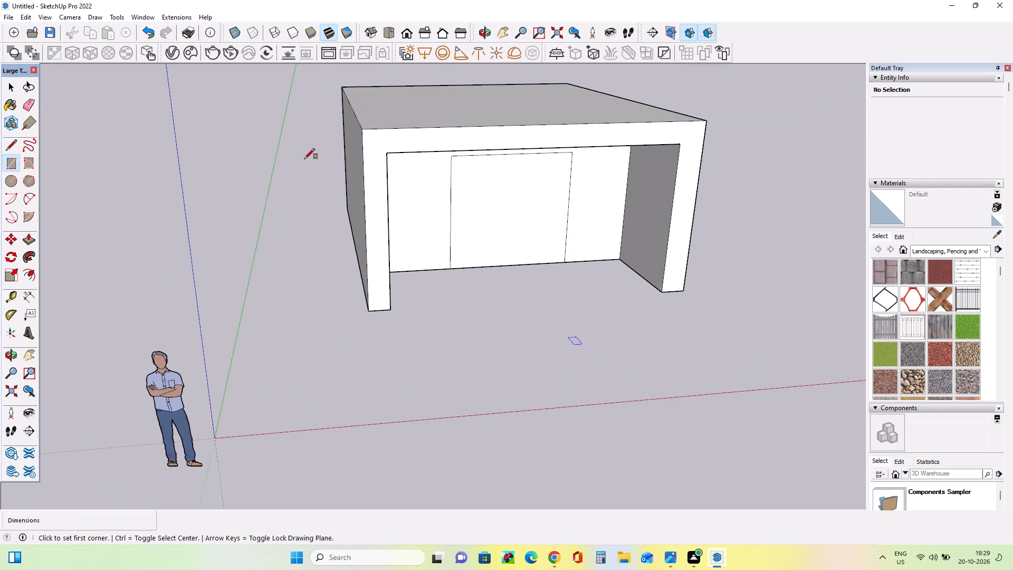
Push the new middle rectangle into the back wall to form a deeper inner recess.
click(31, 241)
click(534, 261)
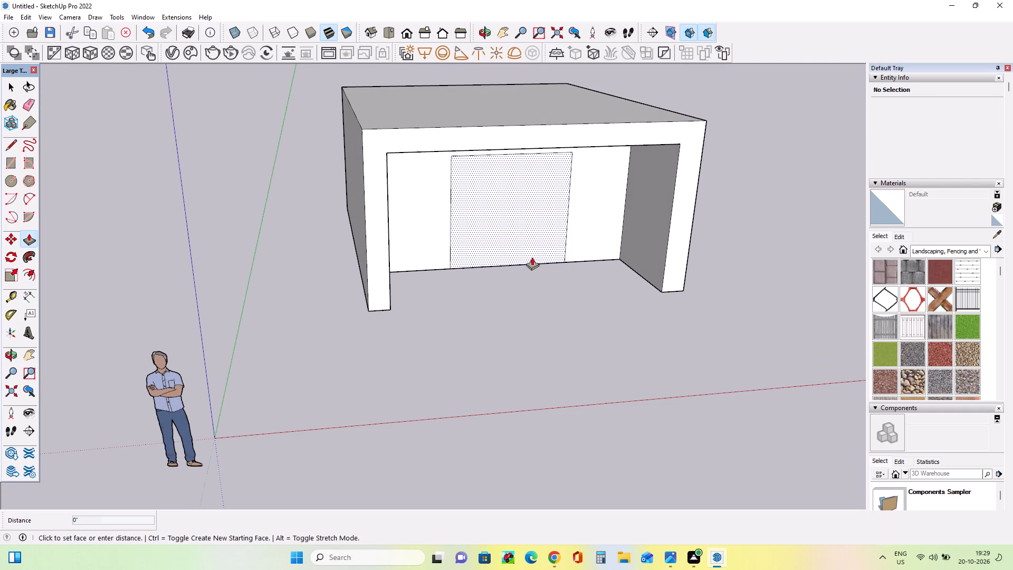
click(508, 210)
middle_drag(570, 318, 463, 291)
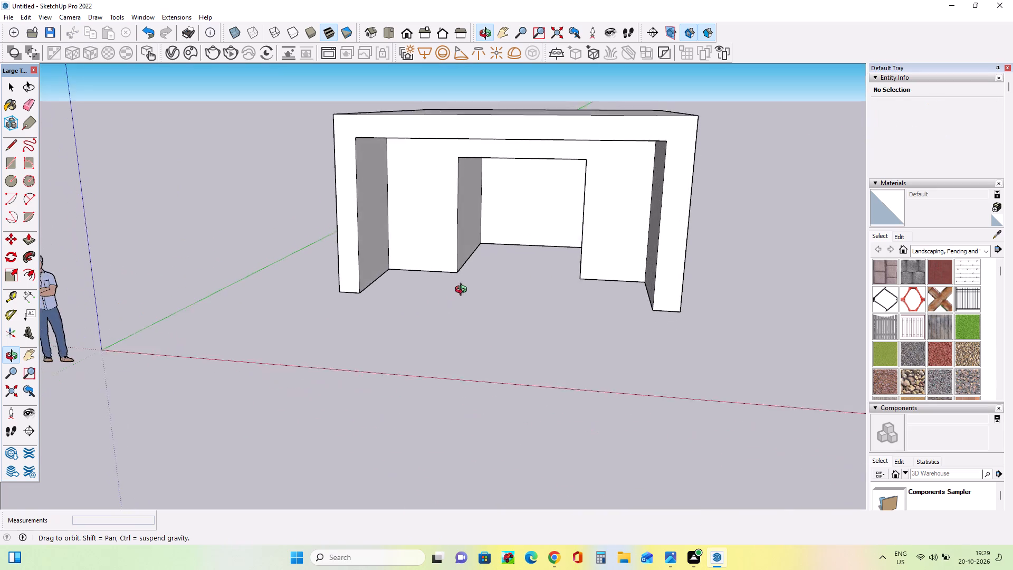
middle_drag(463, 291, 474, 289)
Push the wall around the inner recess back about 20' 7 3/16" so a central block projects, and pull that block's front forward about 8' 8 3/4".
click(441, 260)
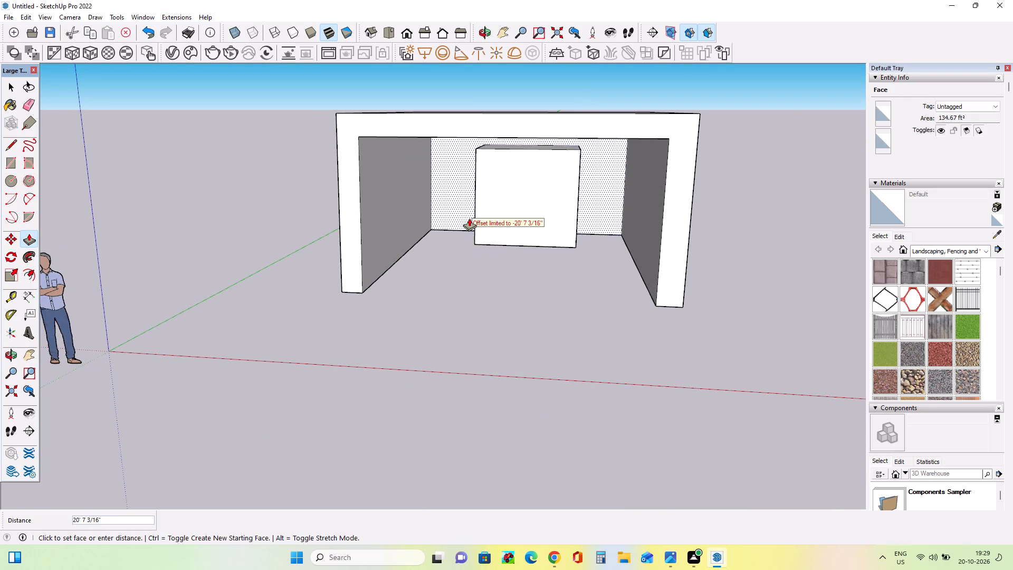
click(469, 223)
middle_drag(532, 351, 575, 374)
scroll(575, 372, down, 1)
click(519, 213)
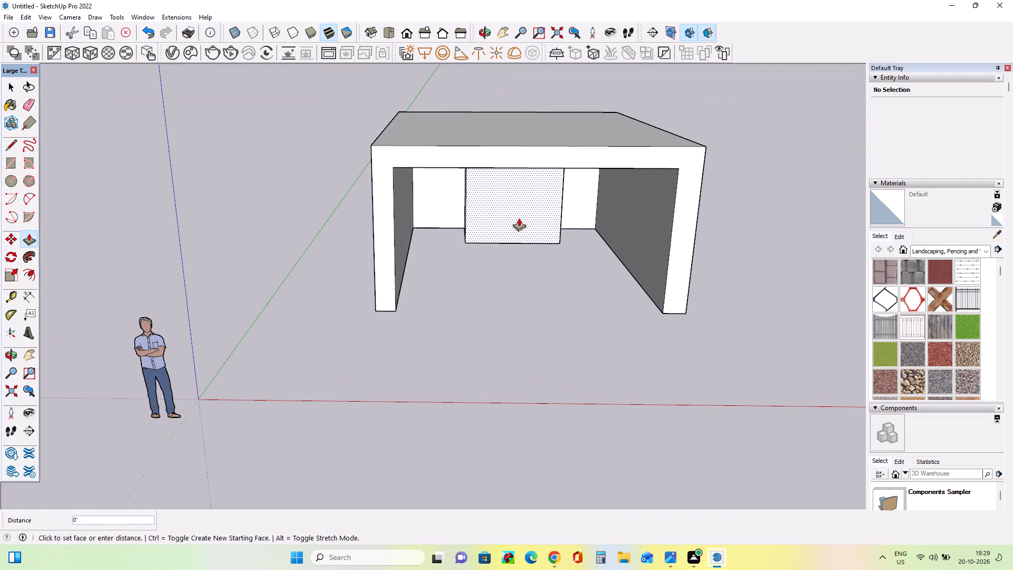
click(522, 236)
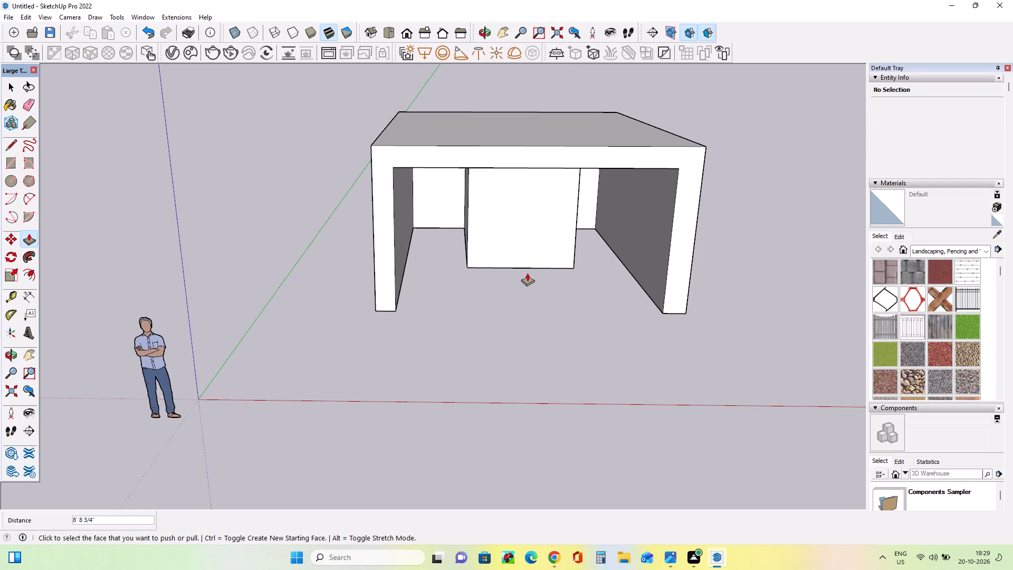
Push the outer frame's front face back about 6' 11 3/4" to make the frame shallower.
click(529, 154)
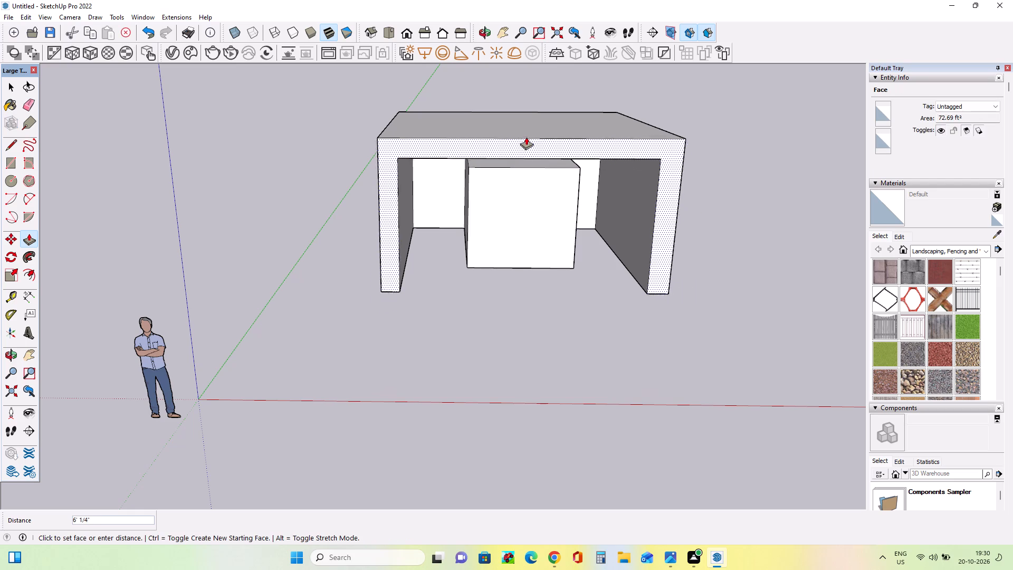
click(526, 136)
middle_drag(570, 343, 595, 379)
right_click(570, 343)
right_click(595, 379)
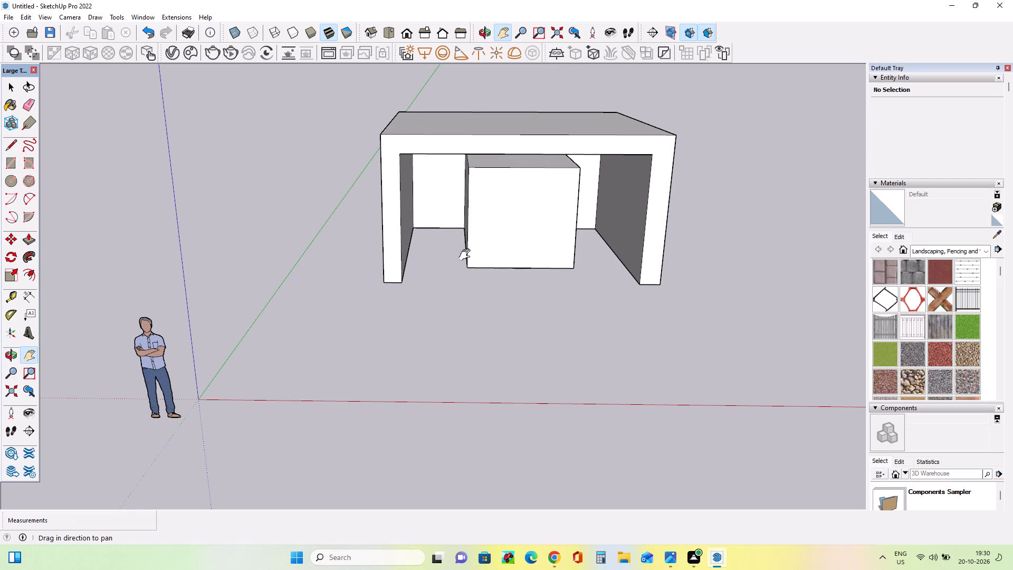
Push the central block's front face back in two passes, about 2' 7 3/8" and 8' 5 1/16".
click(25, 242)
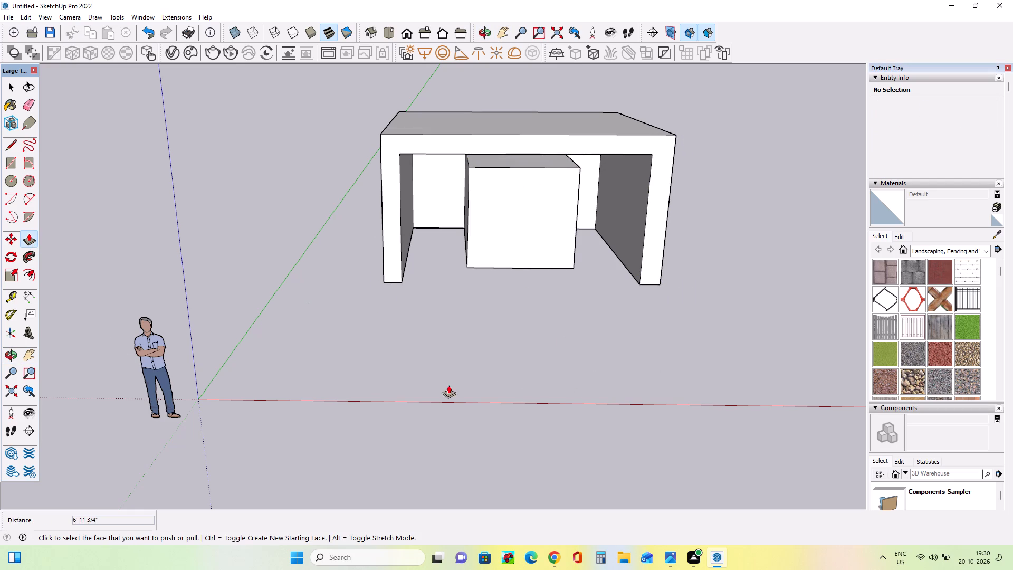
click(539, 231)
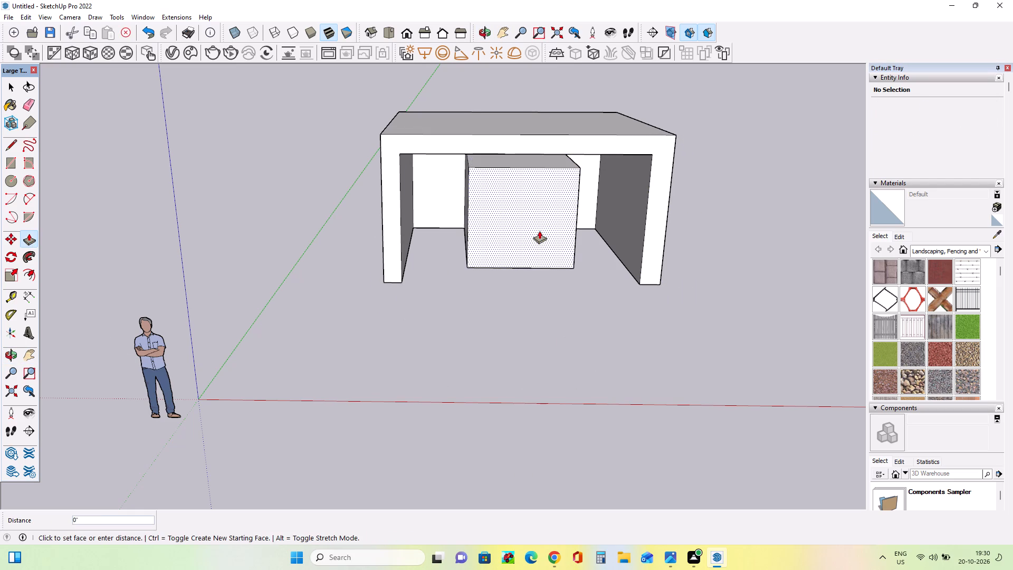
click(518, 231)
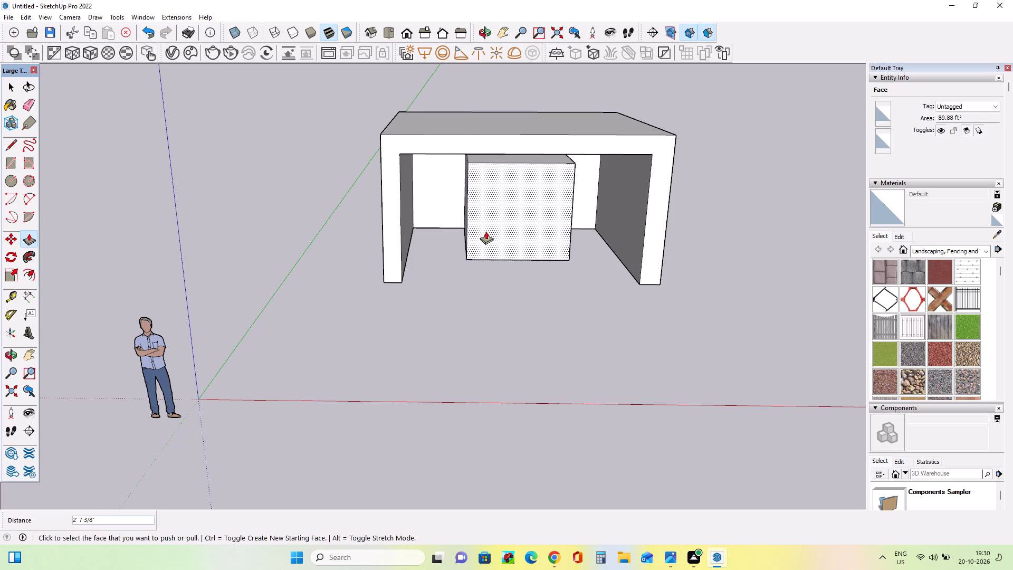
click(492, 232)
click(482, 213)
middle_drag(463, 224, 532, 251)
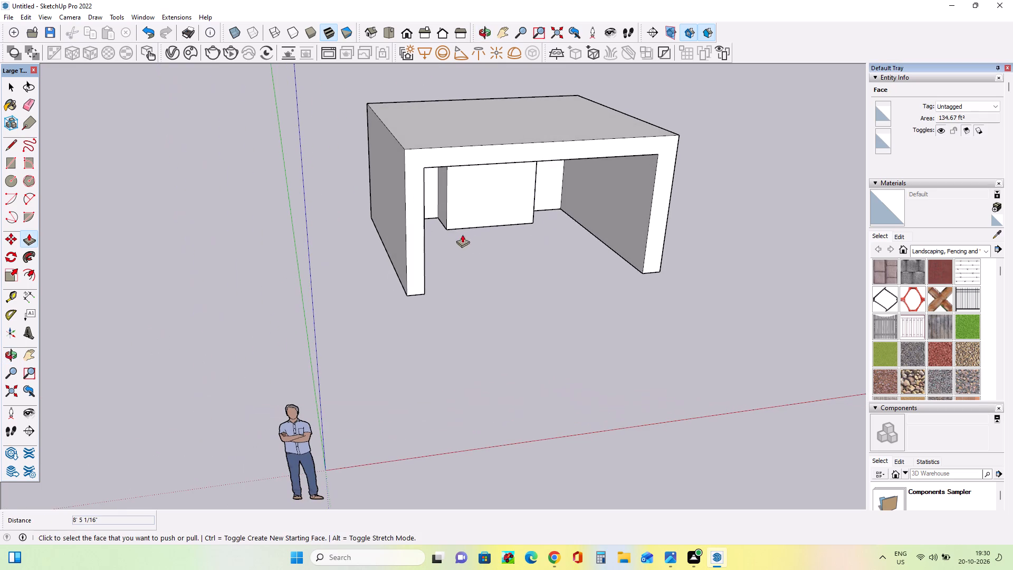
Adjust the outer frame's depth with Push/Pull, finishing by pushing its front face back about 7' 7 7/8" to sit slightly ahead of the central block.
click(421, 216)
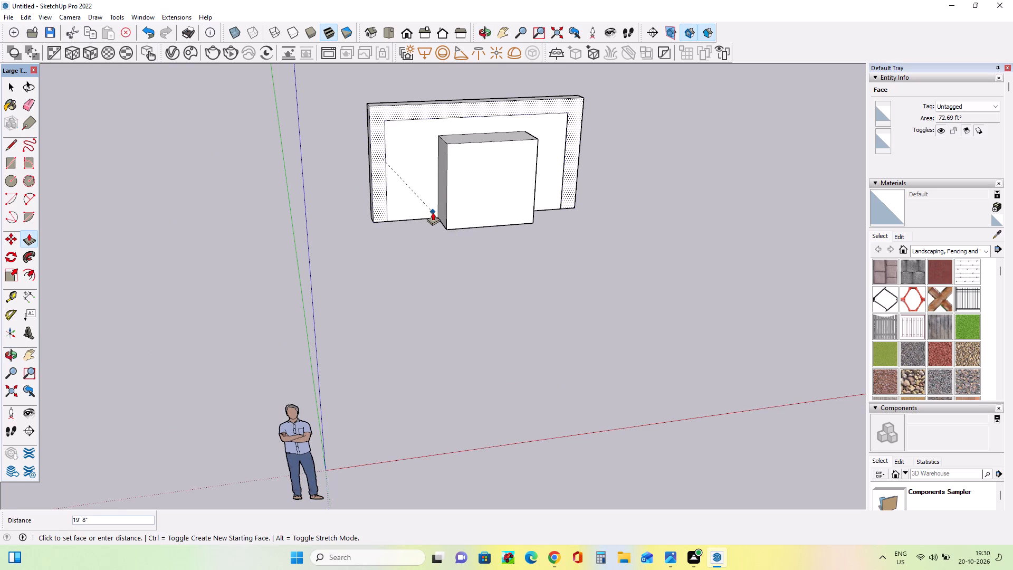
click(427, 222)
middle_drag(475, 282, 410, 275)
click(397, 269)
click(408, 252)
middle_drag(431, 299, 432, 300)
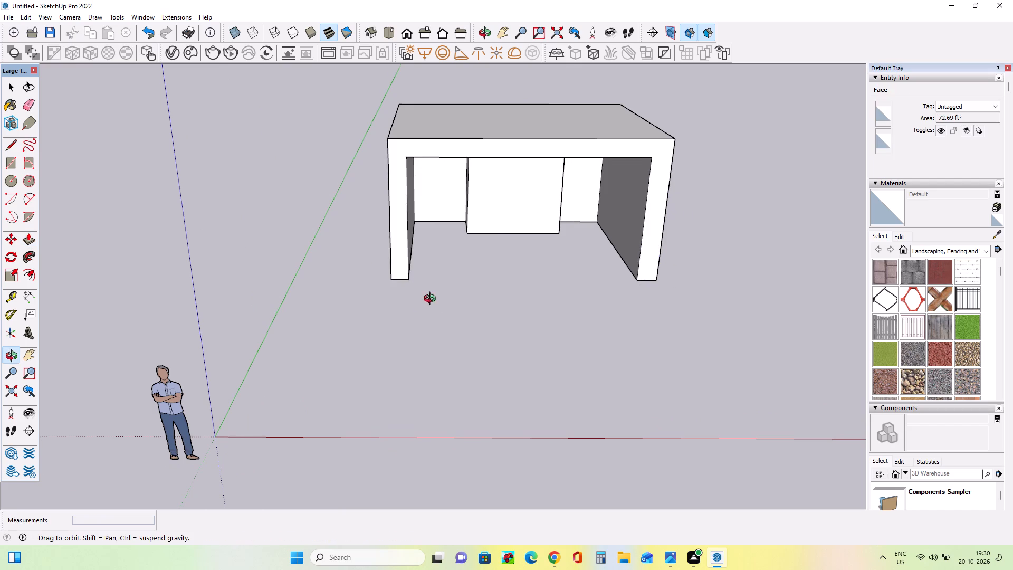
middle_drag(432, 300, 446, 316)
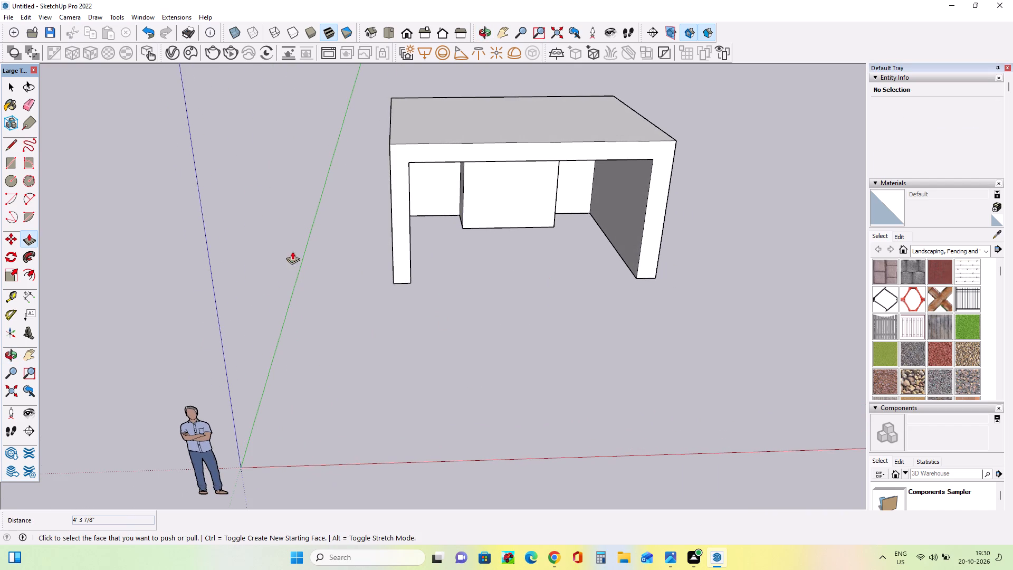
middle_drag(460, 302, 466, 290)
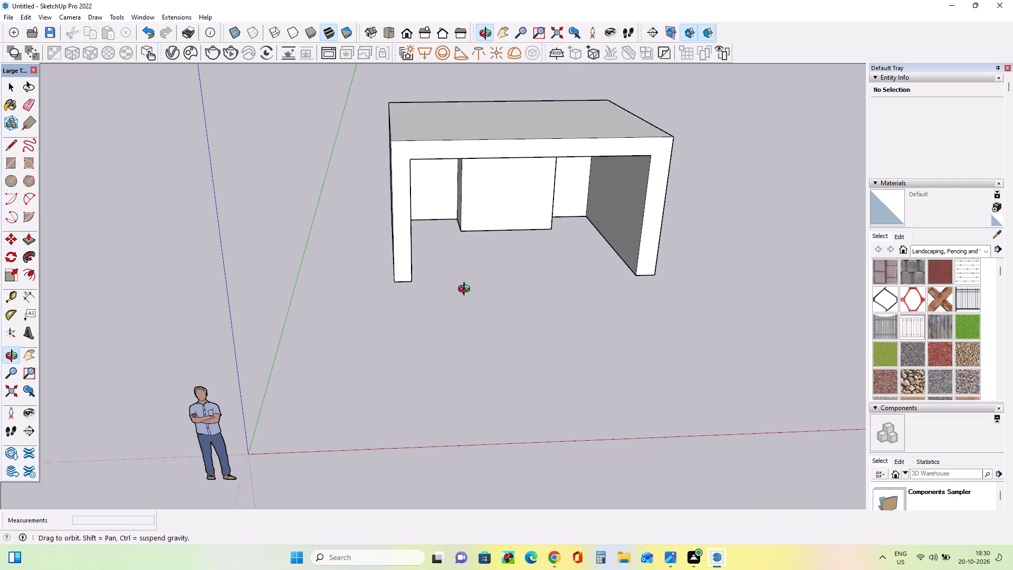
middle_drag(466, 290, 467, 287)
middle_drag(469, 348, 466, 331)
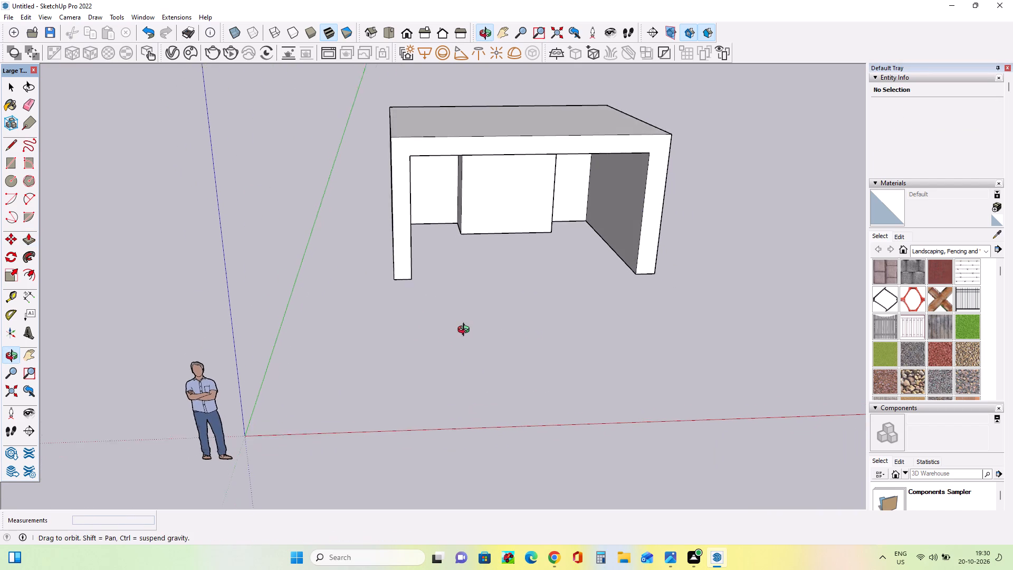
middle_drag(466, 331, 479, 350)
click(409, 271)
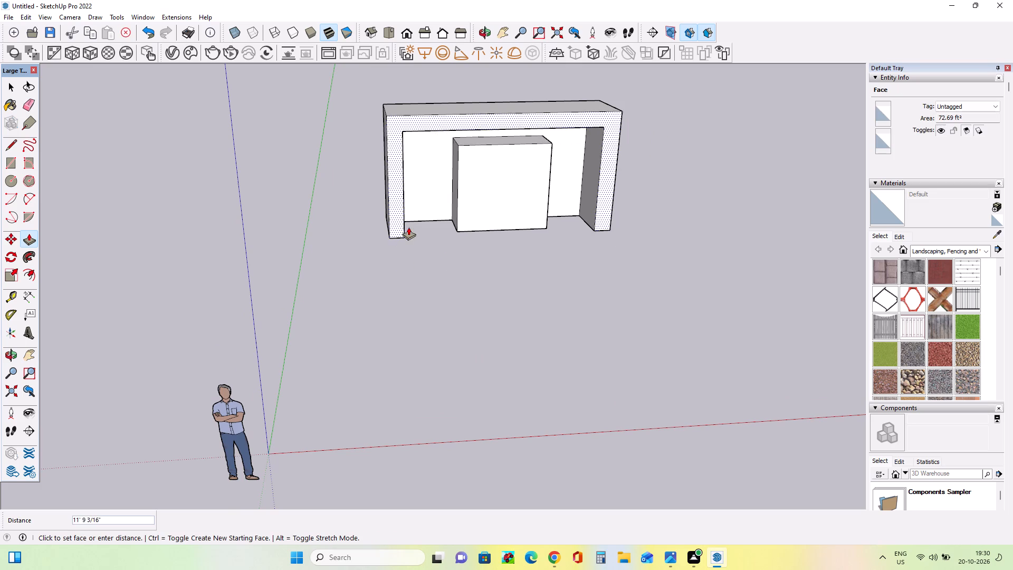
click(412, 240)
middle_drag(481, 317, 477, 298)
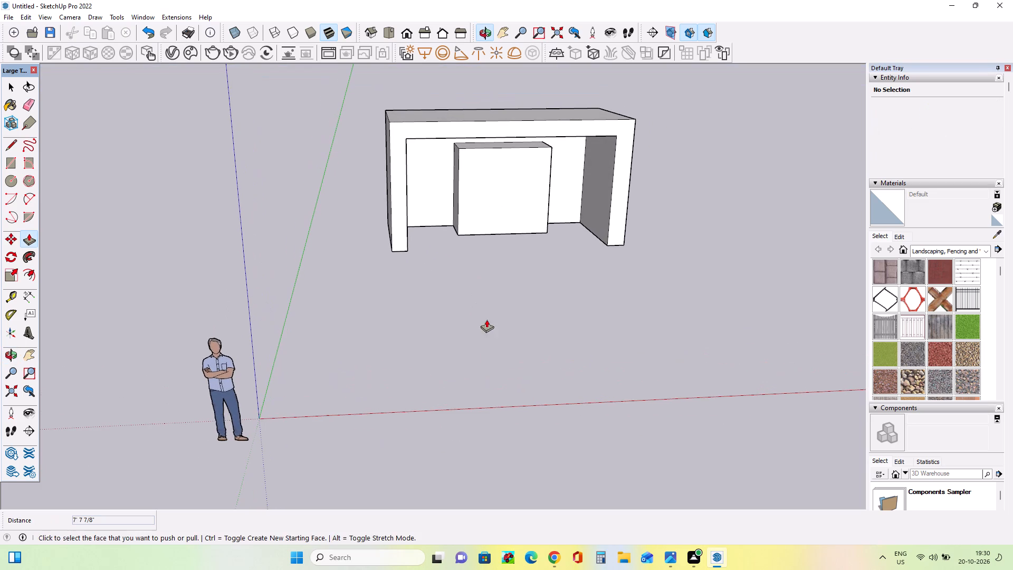
Draw a ground rectangle about 17' 3 9/16" by 11' 1 13/16" in front of the framed block, offset along the red axis.
click(14, 164)
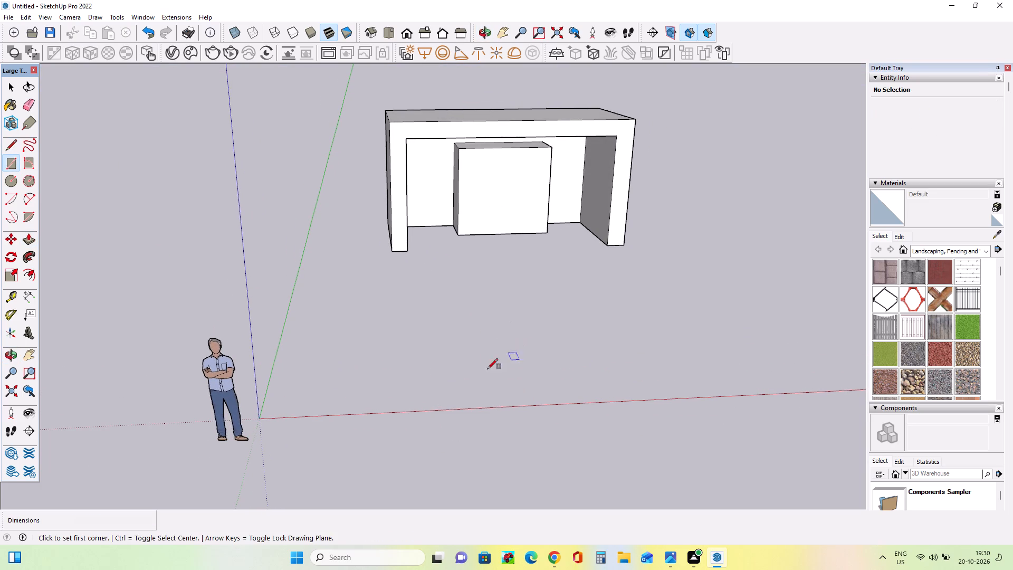
click(453, 377)
click(652, 304)
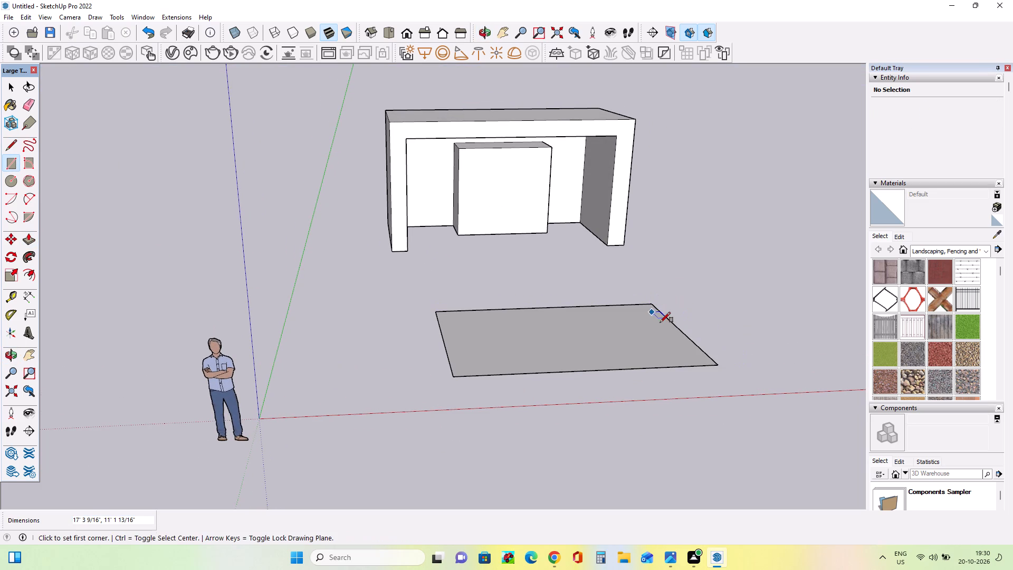
Push/Pull the new ground rectangle up about 9' 11 3/16" into a second solid block.
click(29, 239)
click(552, 349)
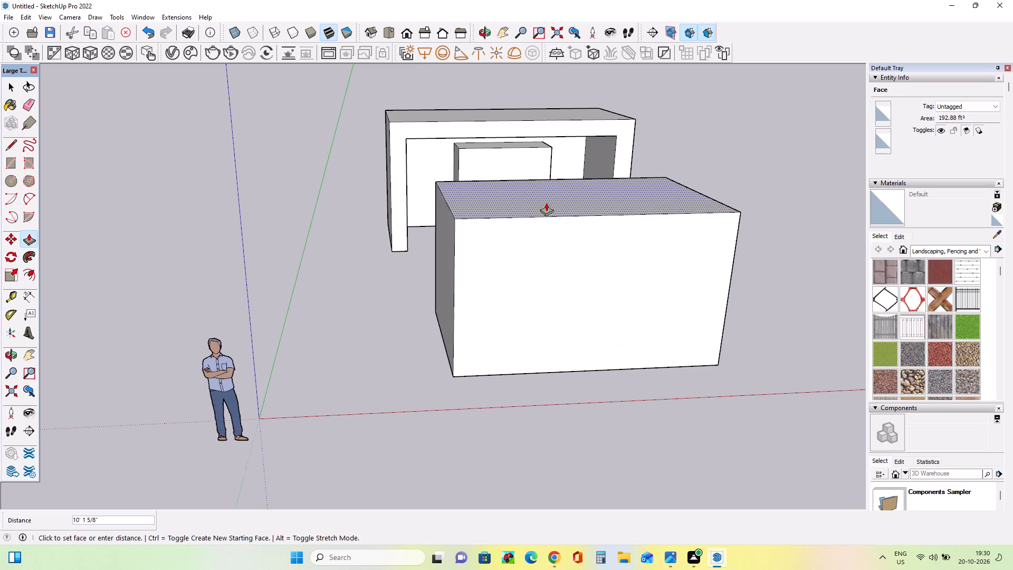
click(546, 206)
middle_drag(592, 344, 593, 316)
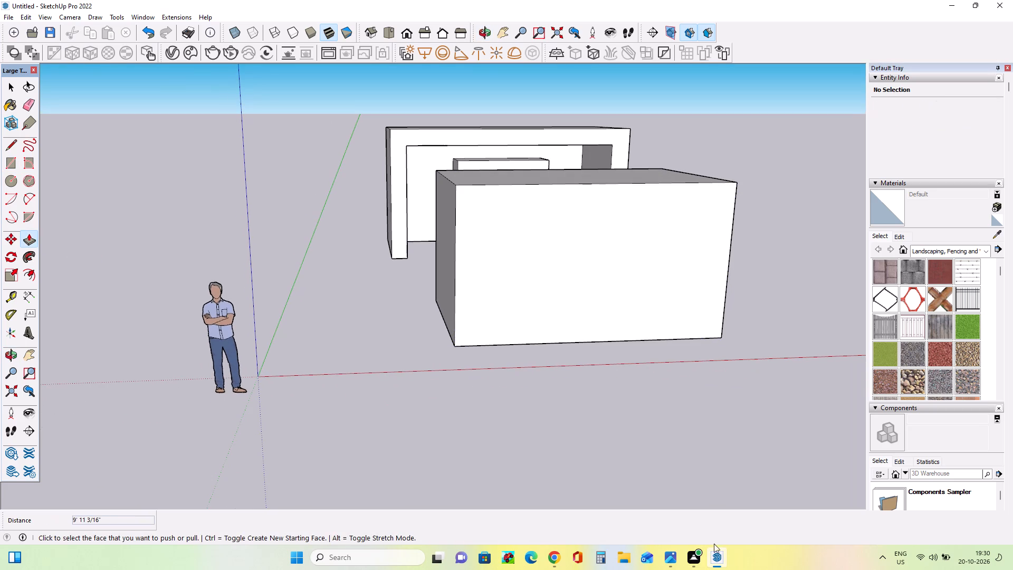
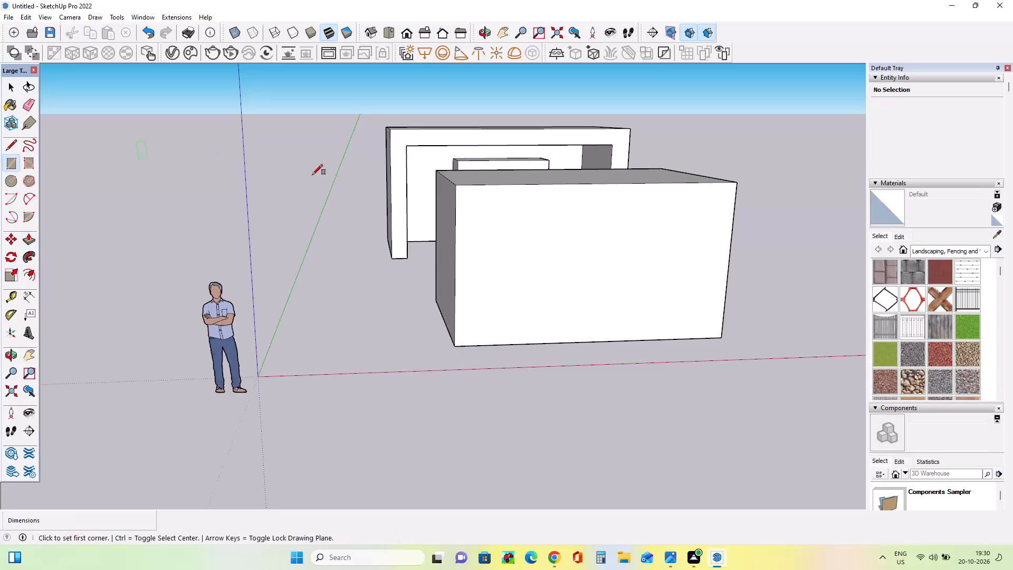
Draw three nested rectangles from the second block's front base edge, about 13' 3" by 7' 7", 9' 2" by 6' 1", and 6' by 4' 10".
click(481, 347)
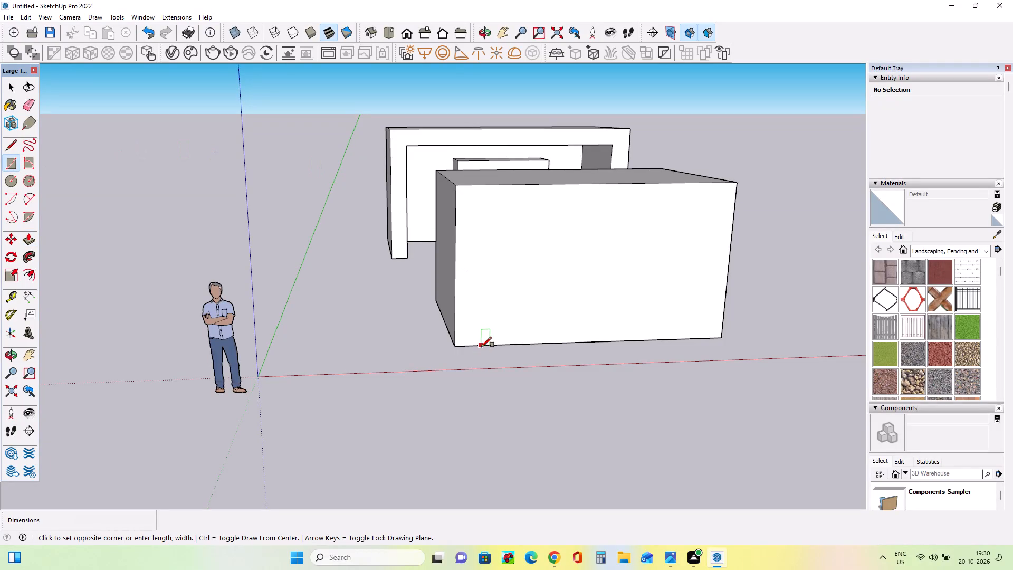
click(696, 221)
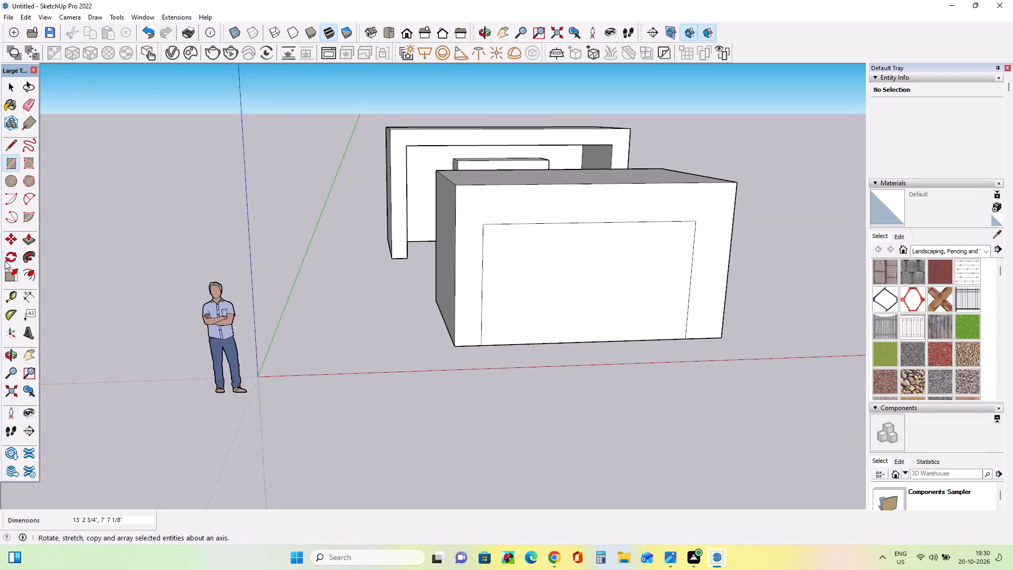
click(11, 168)
click(513, 345)
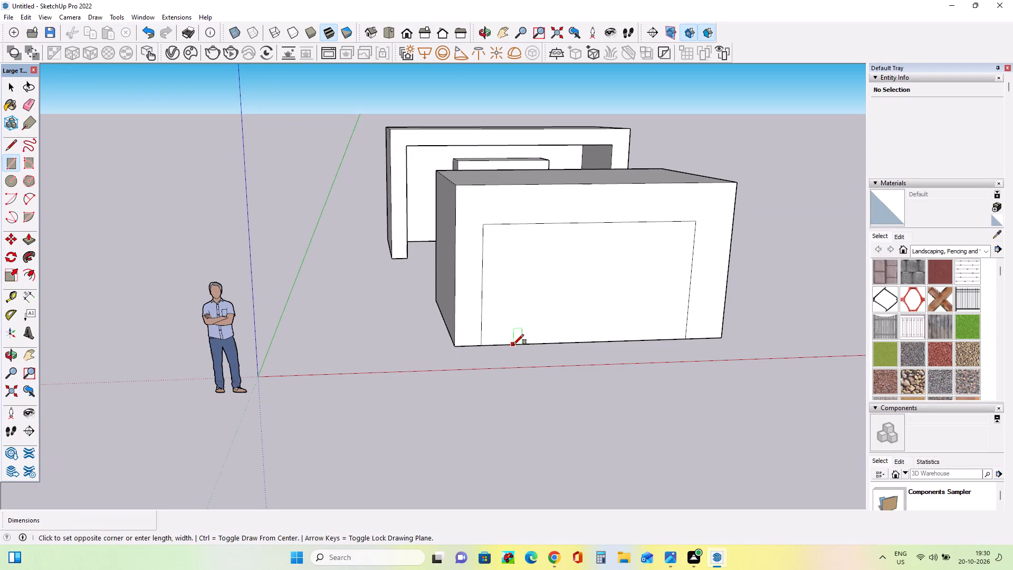
click(663, 246)
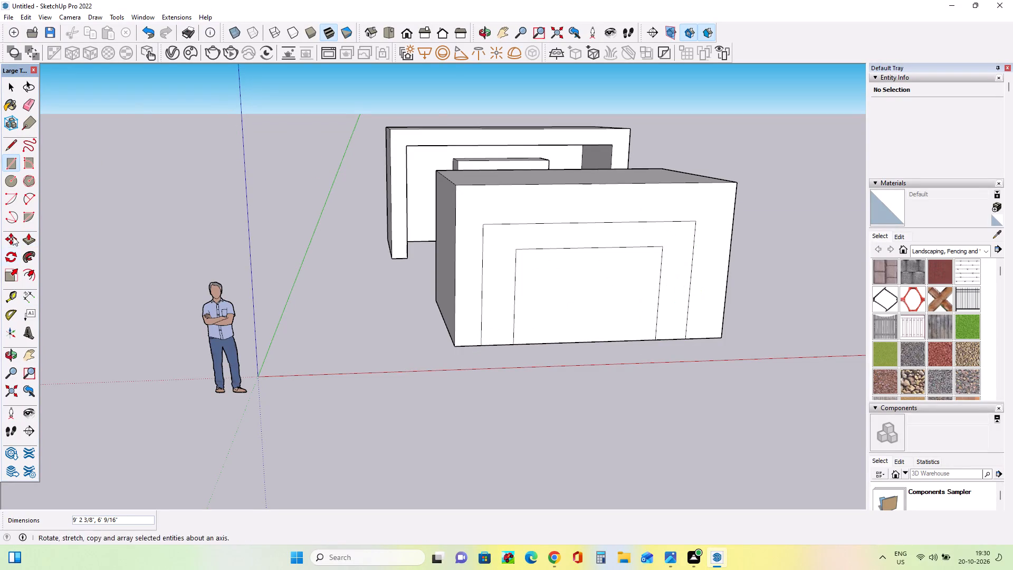
click(7, 160)
click(543, 345)
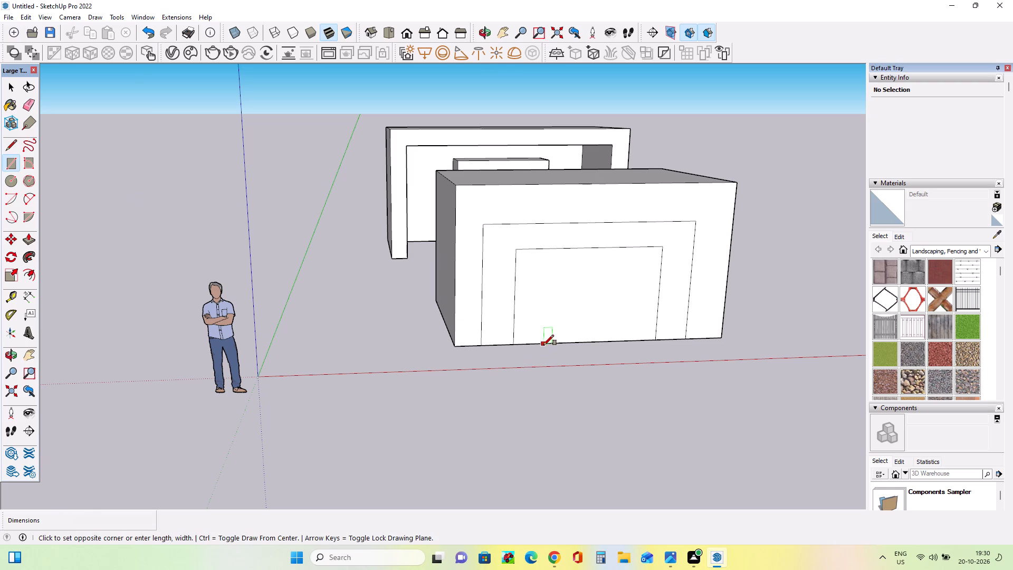
click(641, 266)
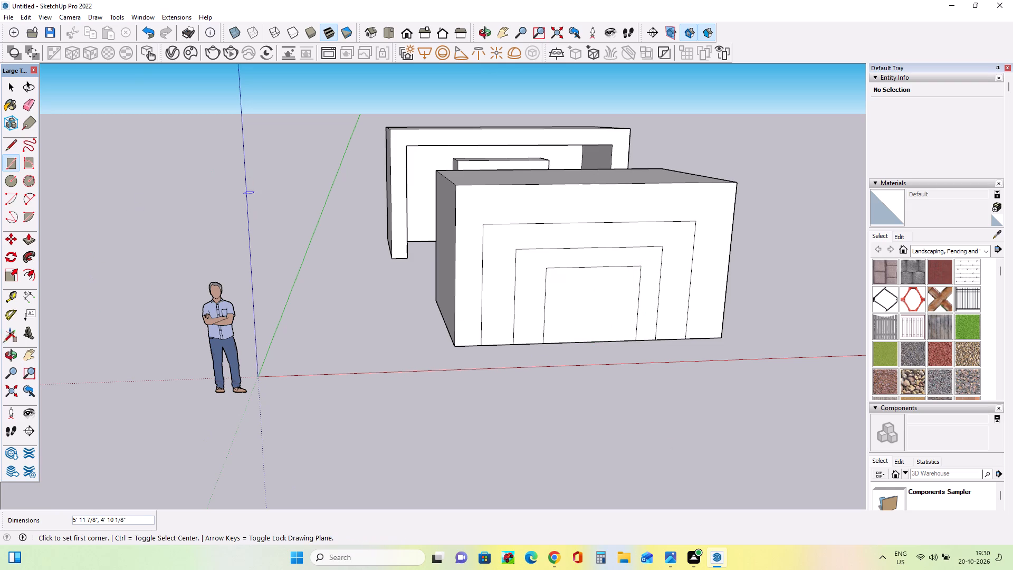
Push/Pull the second block's nested front faces into stepped layers projecting toward the smallest rectangle, finishing the third layer with about 8 7/16".
click(25, 238)
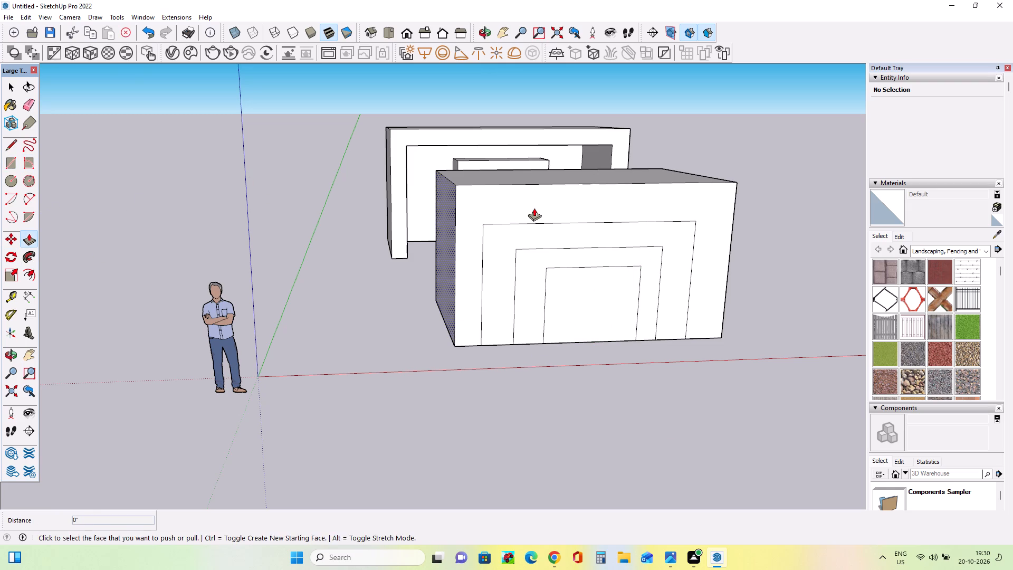
click(534, 208)
click(519, 204)
click(505, 256)
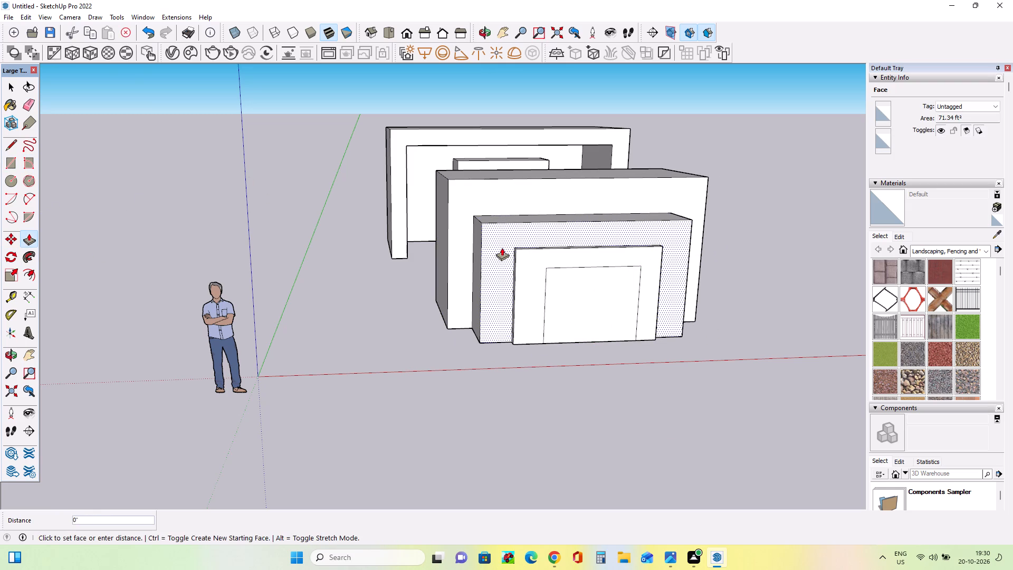
click(501, 242)
click(498, 237)
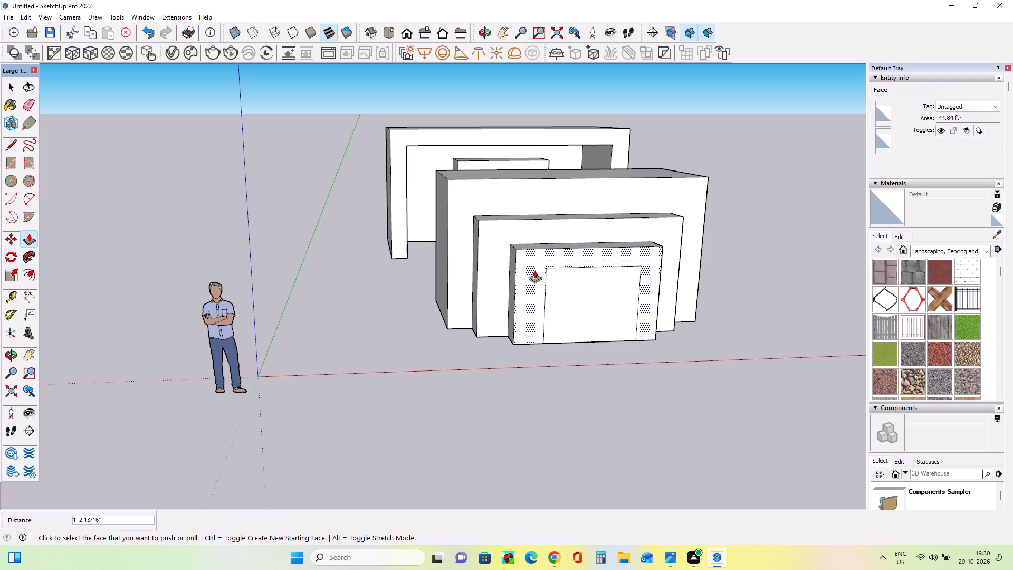
click(534, 270)
click(532, 267)
click(574, 315)
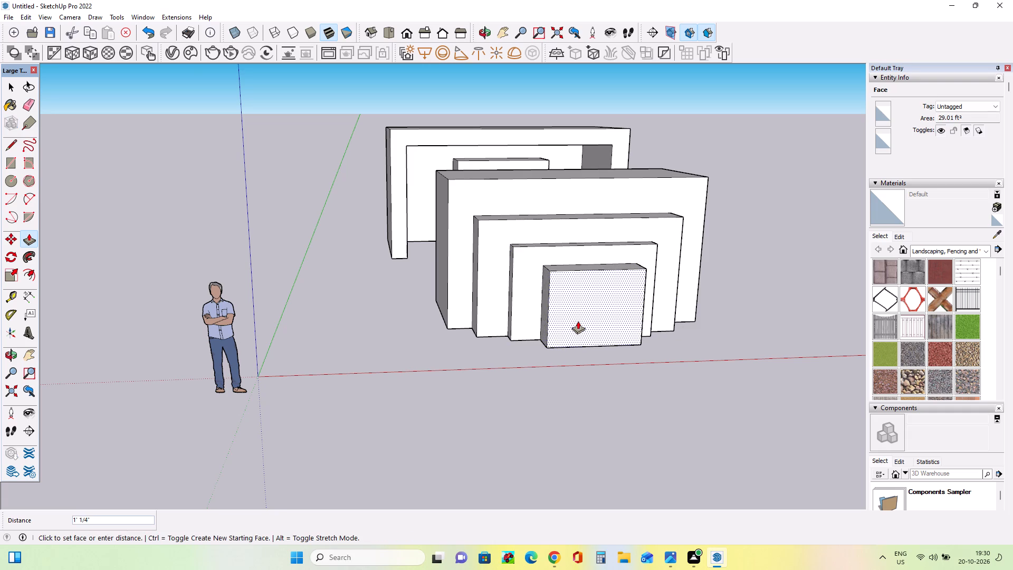
click(578, 321)
click(521, 303)
click(522, 307)
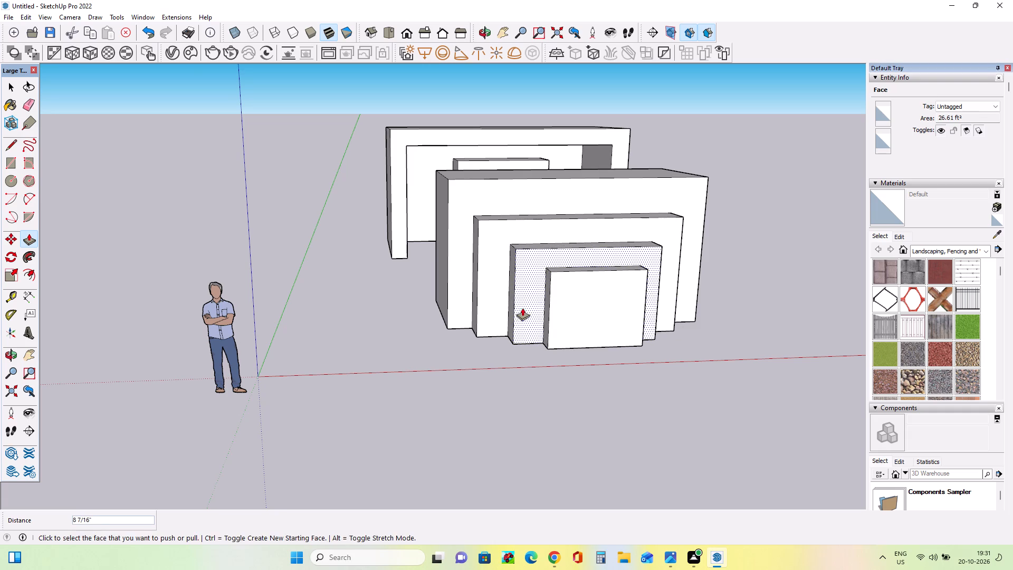
Fine-tune the second block's outermost front face with two small Push/Pull moves of about 5 3/4" and 1/2".
middle_drag(564, 338, 618, 472)
middle_drag(592, 414, 560, 364)
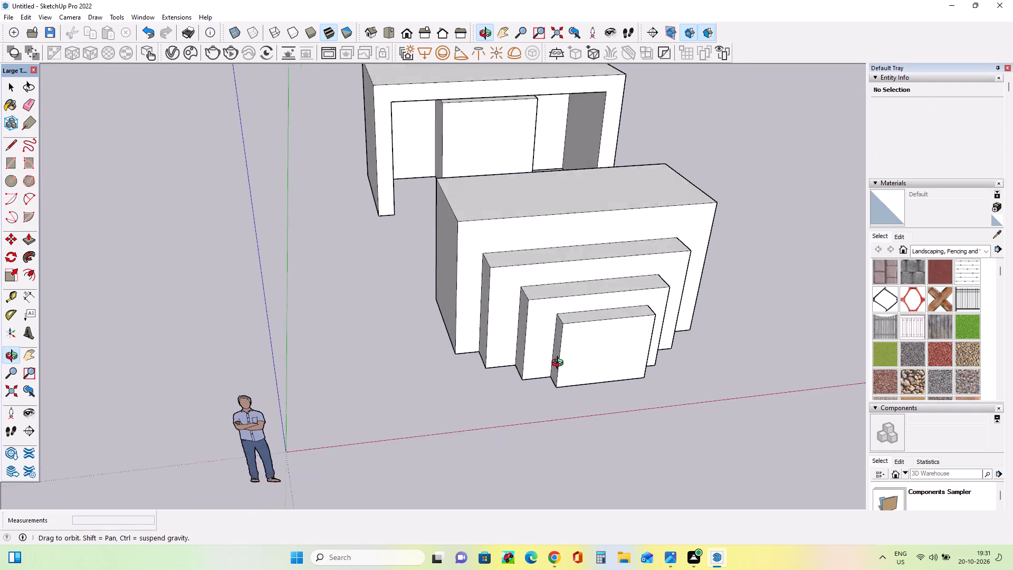
middle_drag(560, 364, 560, 377)
click(480, 250)
click(482, 254)
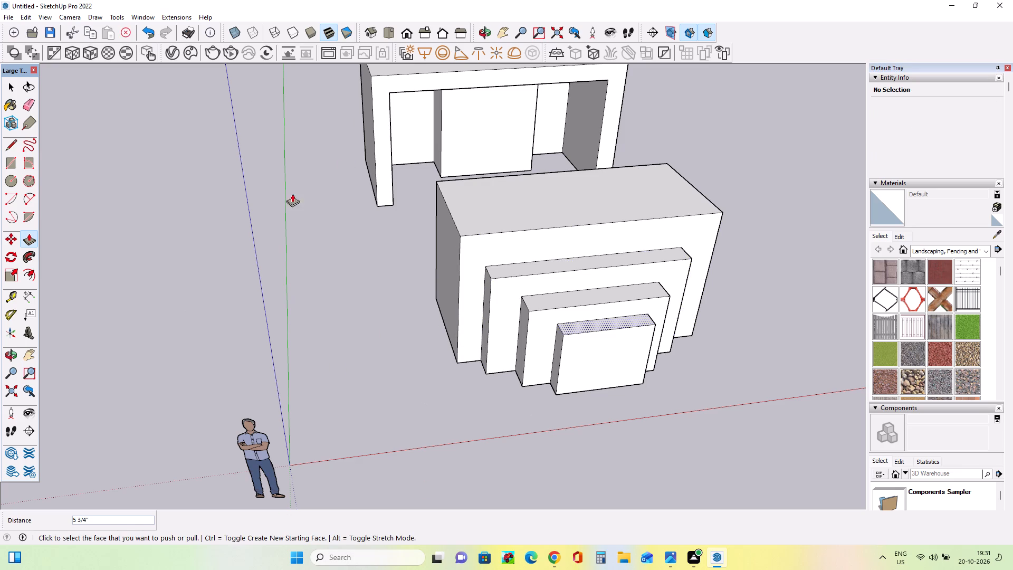
click(496, 236)
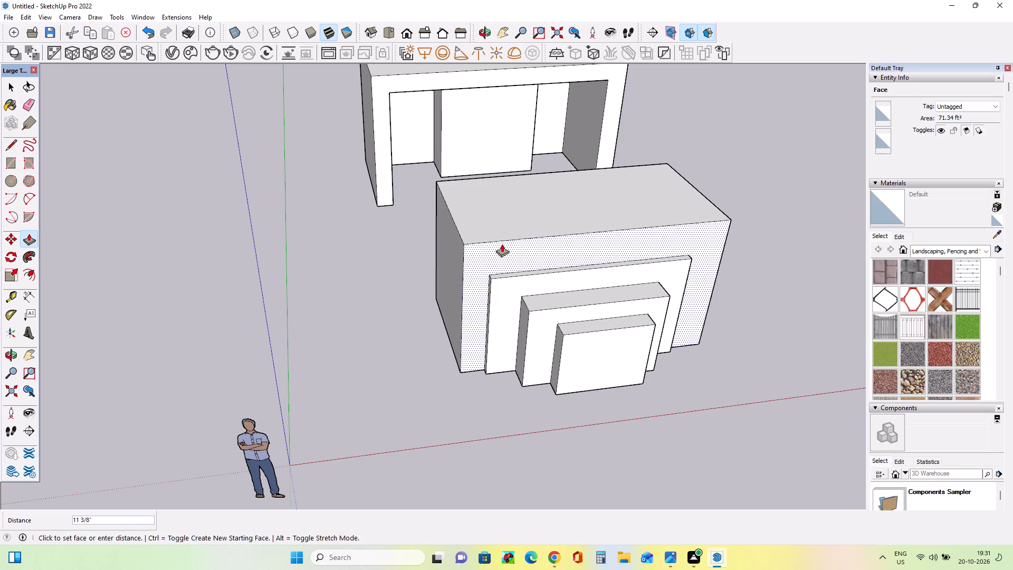
click(500, 235)
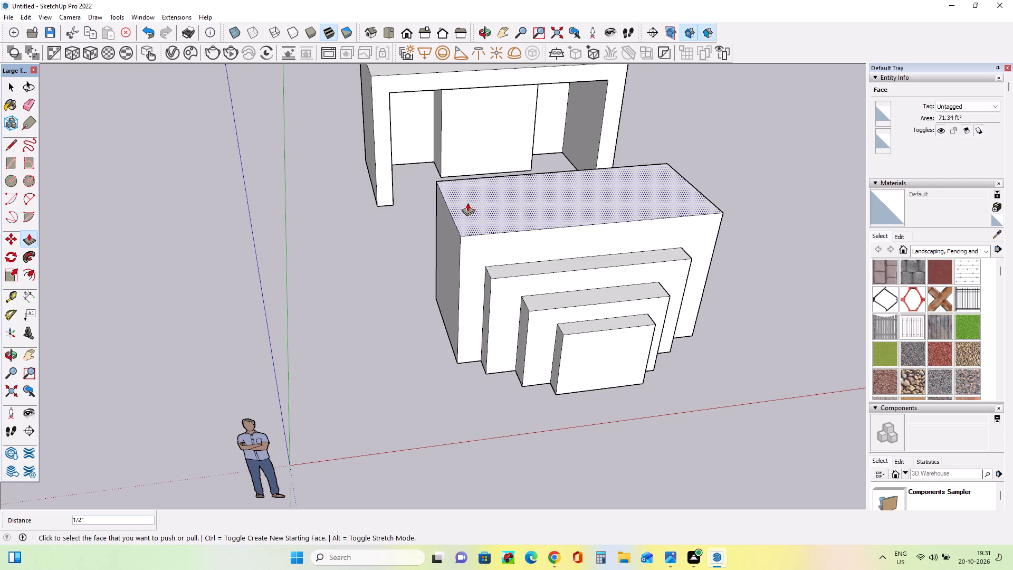
Build a narrow block beside the second block from a ground rectangle about 4' 6 1/8" by 10' 1 9/16", pulled up about 6' 1 7/16".
middle_drag(422, 253, 429, 255)
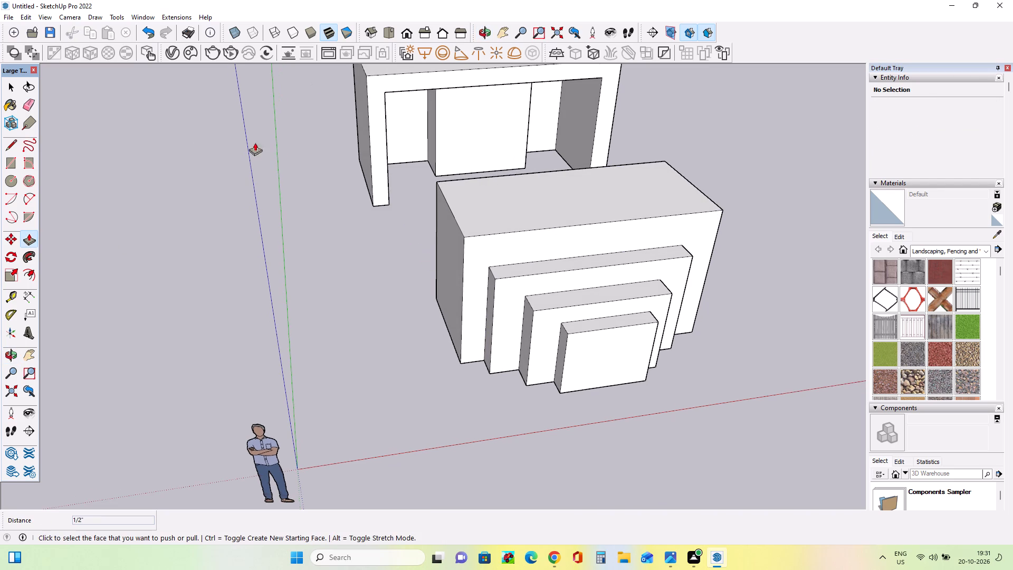
click(12, 165)
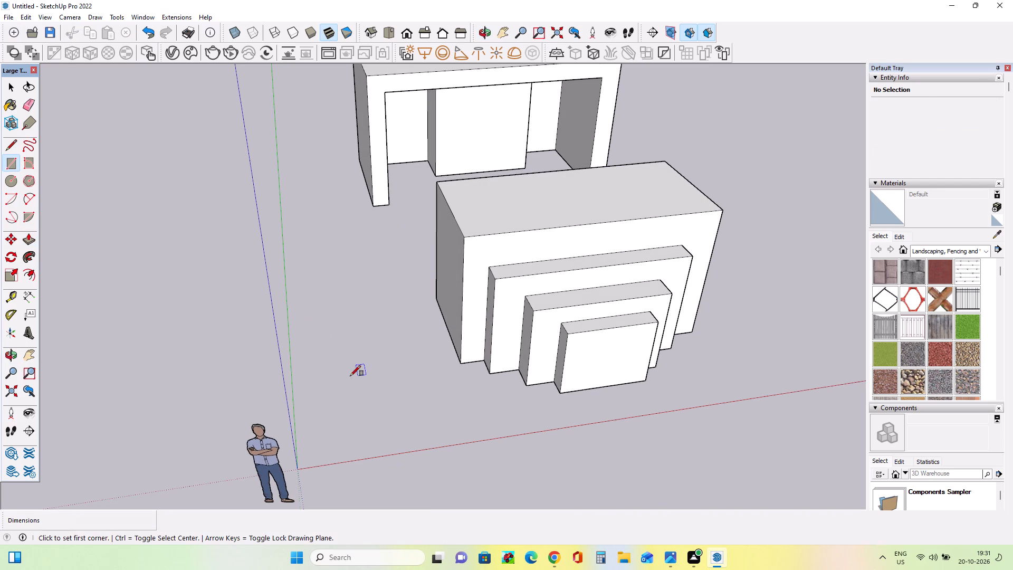
click(331, 371)
click(376, 283)
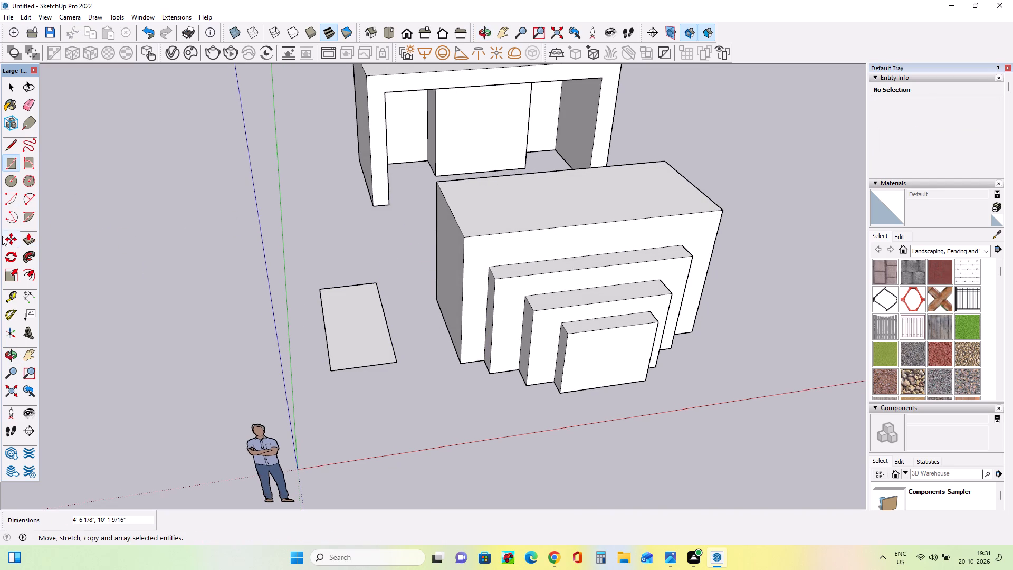
click(27, 240)
click(367, 344)
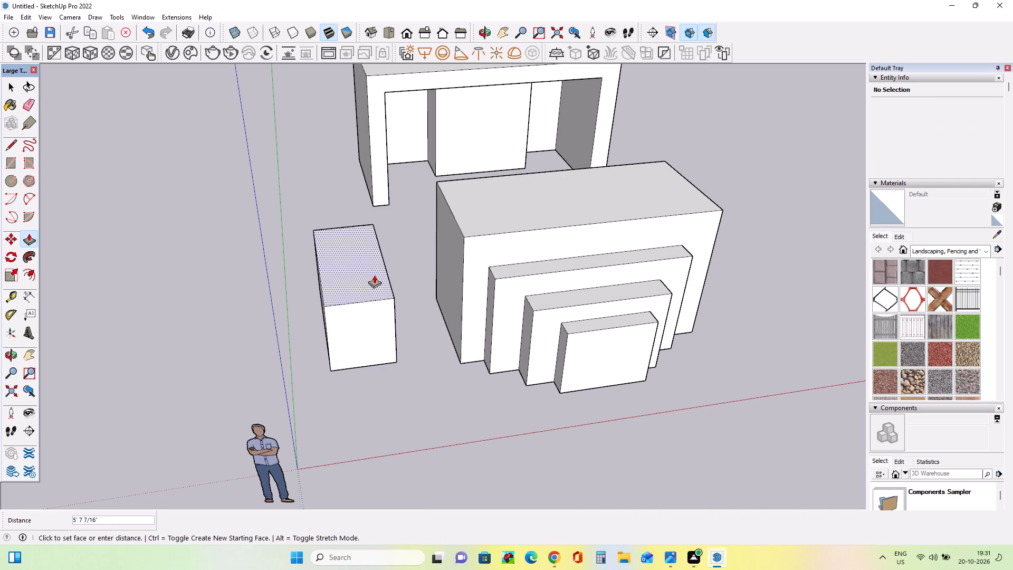
drag(374, 271, 377, 279)
Draw a rectangle about 1' 10 3/8" by 4' 4 3/4" on the narrow block's front face and a matching full-length strip on its top.
middle_drag(407, 426, 379, 376)
middle_drag(244, 381, 317, 382)
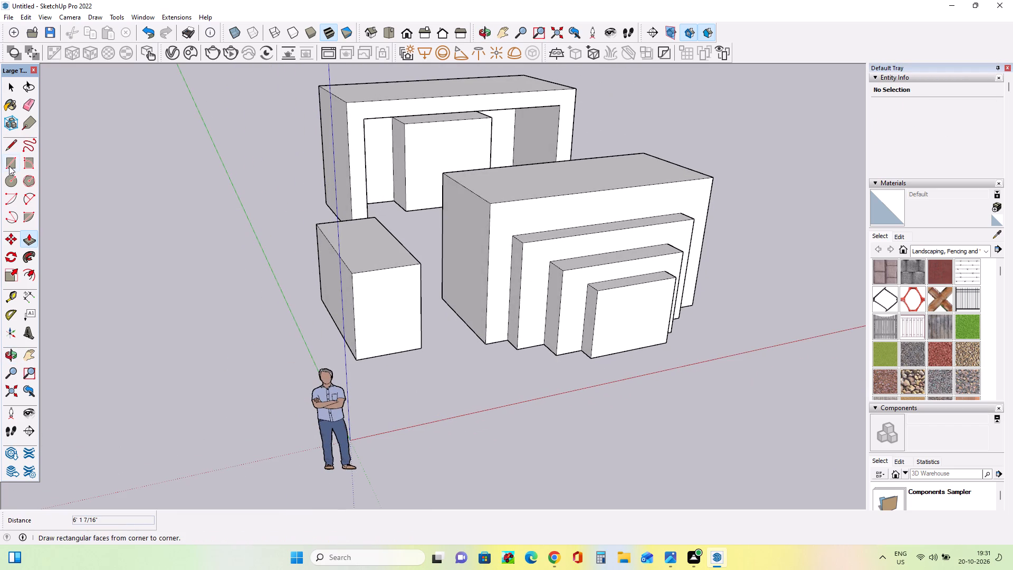
click(9, 166)
click(374, 359)
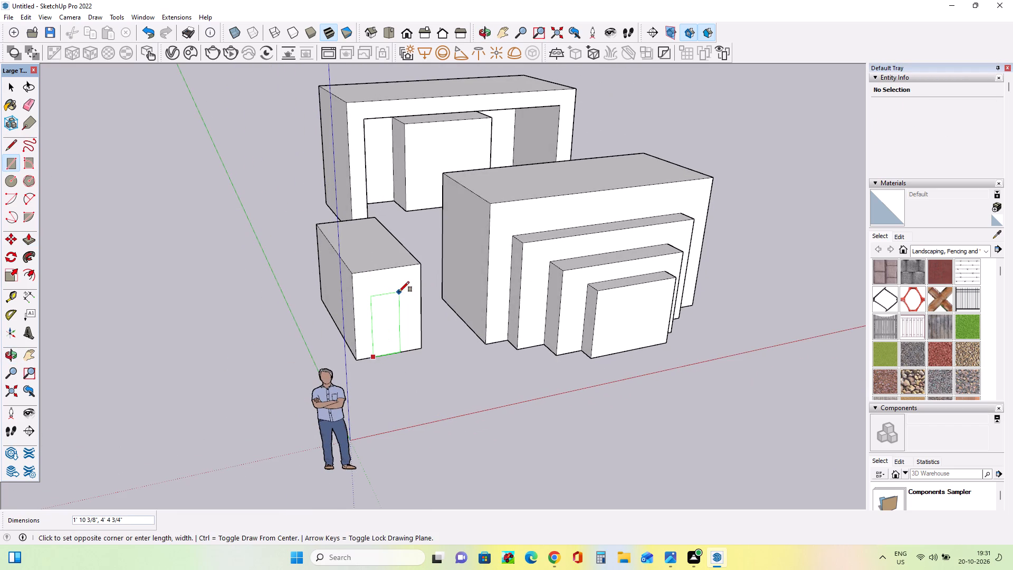
click(399, 292)
middle_drag(423, 364, 412, 424)
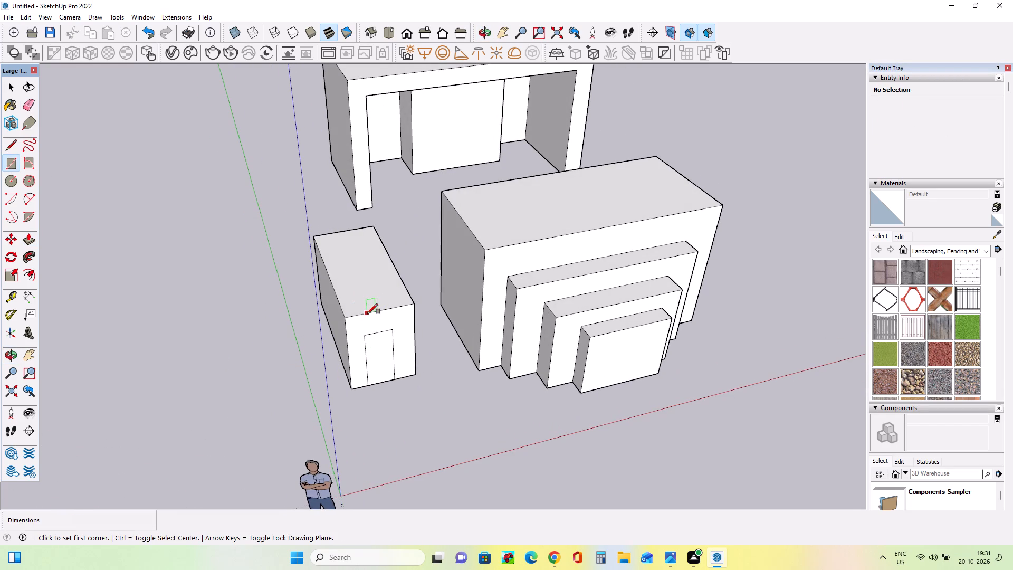
click(367, 314)
click(352, 231)
Push/Pull the narrow block's middle top strip up about 4' 11" into a raised fin.
middle_drag(417, 362, 480, 378)
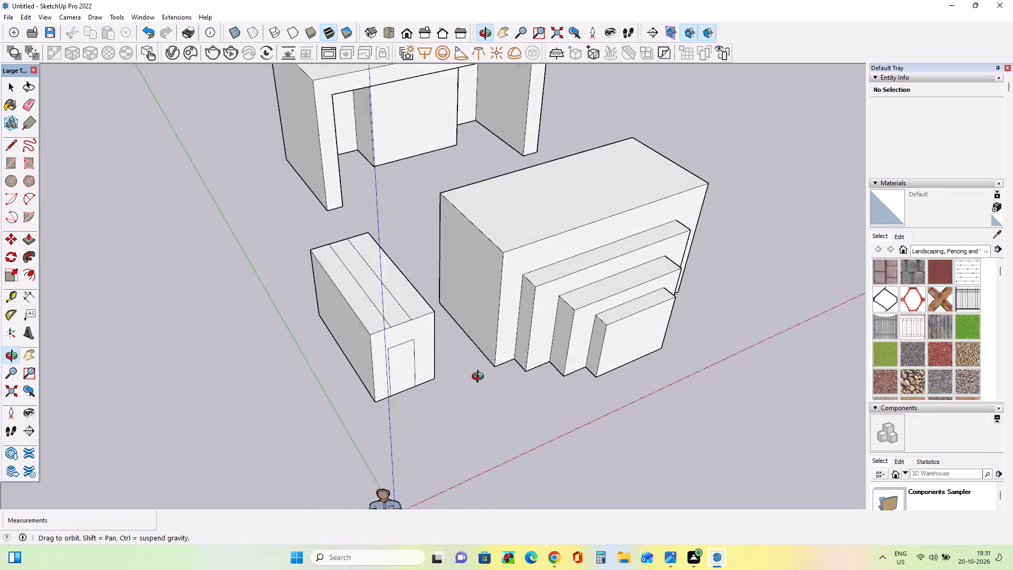
middle_drag(480, 378, 390, 403)
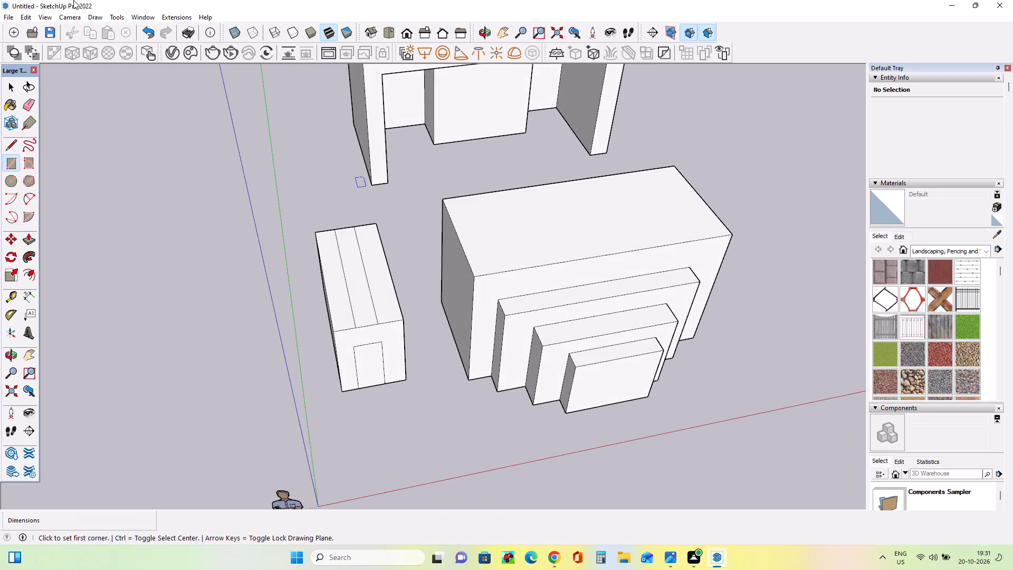
click(29, 238)
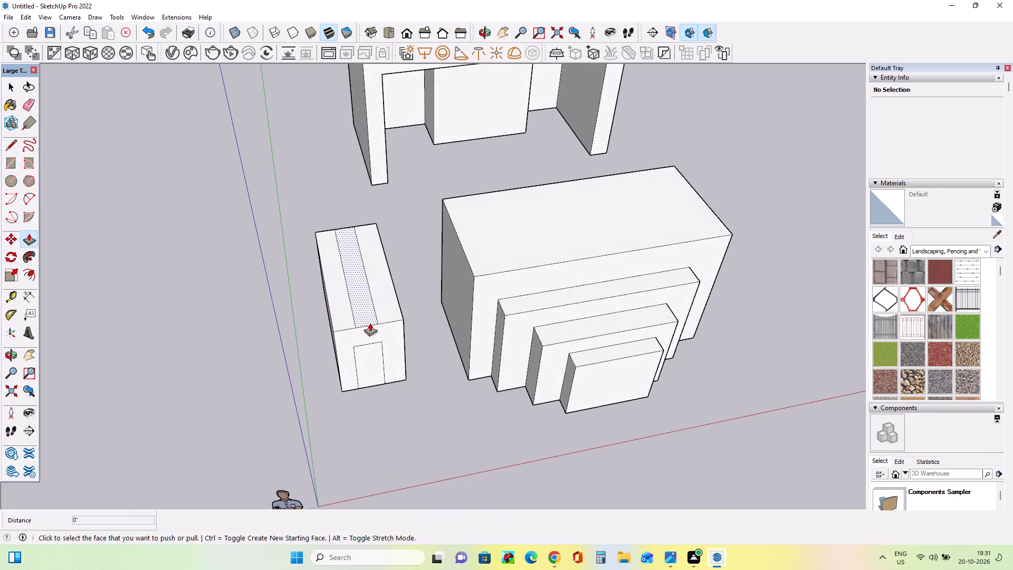
click(370, 323)
click(364, 266)
Push the rectangle on the narrow block's front face inward about 2' 6 3/4" to form a recess.
middle_drag(376, 337, 328, 275)
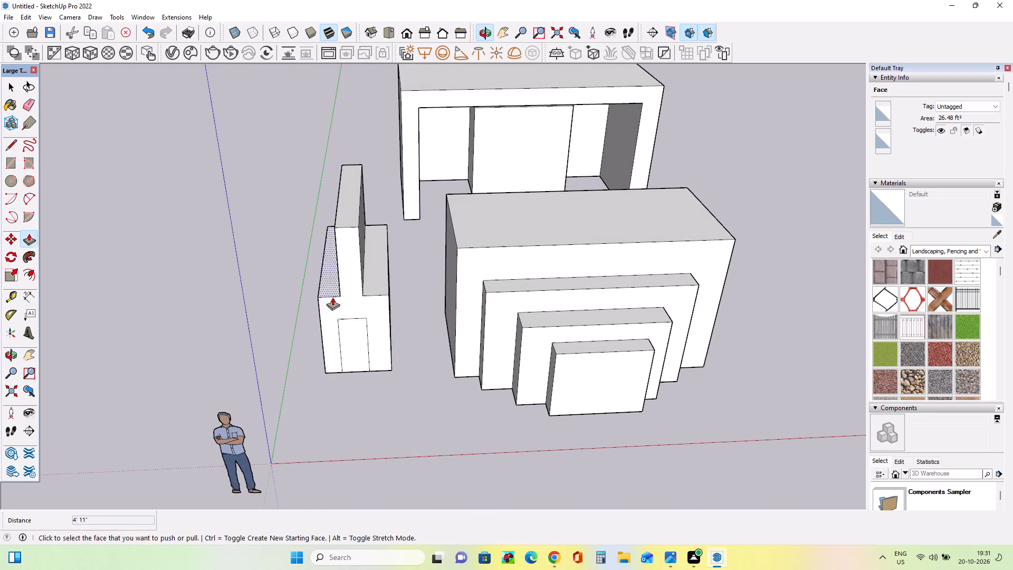
click(347, 350)
click(351, 329)
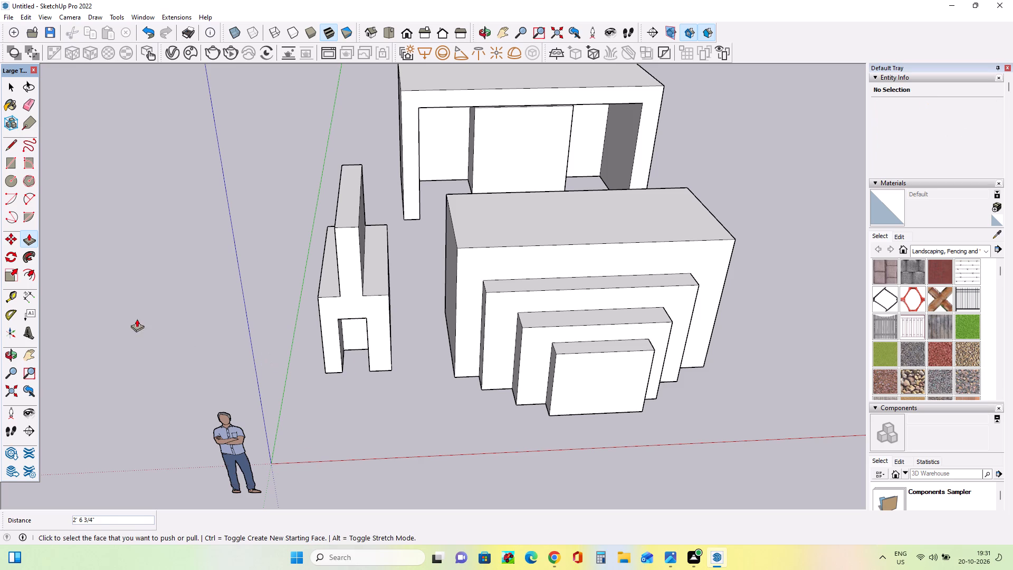
Draw a rectangle about 4' 6 3/8" by 7' 9 3/4" from the base of the framed central block's front face.
middle_drag(450, 303, 492, 377)
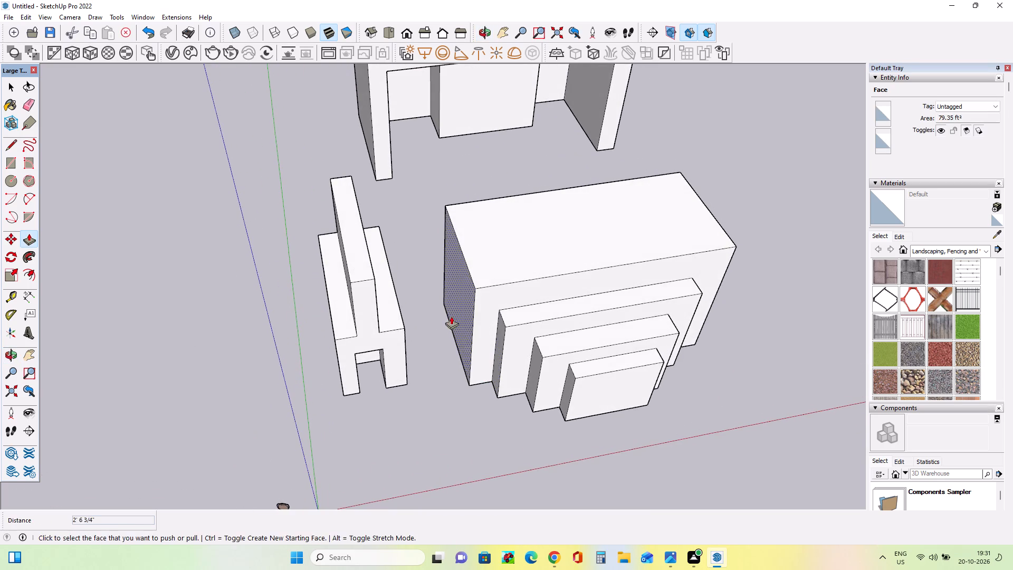
middle_drag(446, 307, 414, 230)
click(9, 165)
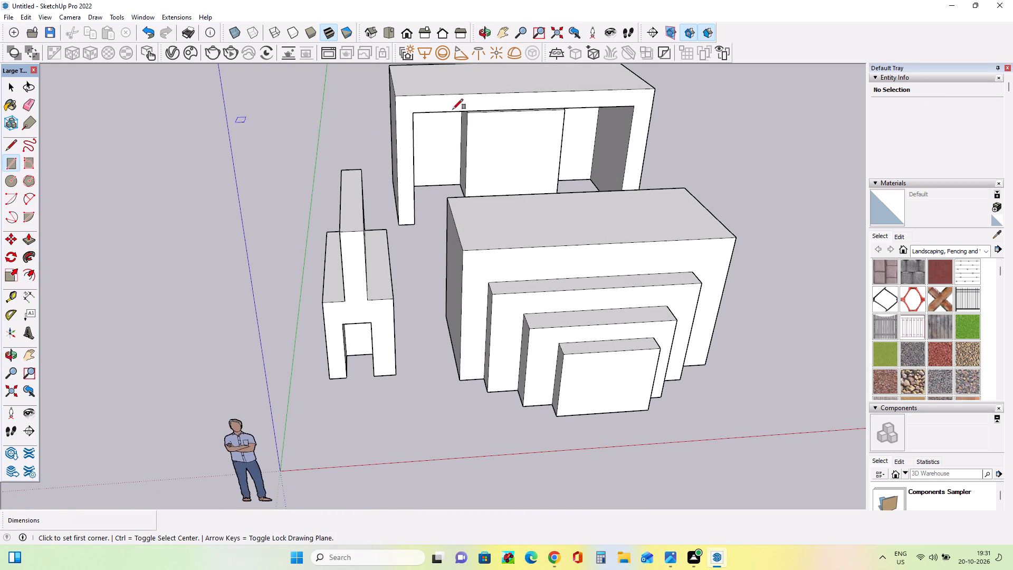
middle_drag(539, 202, 540, 223)
click(496, 184)
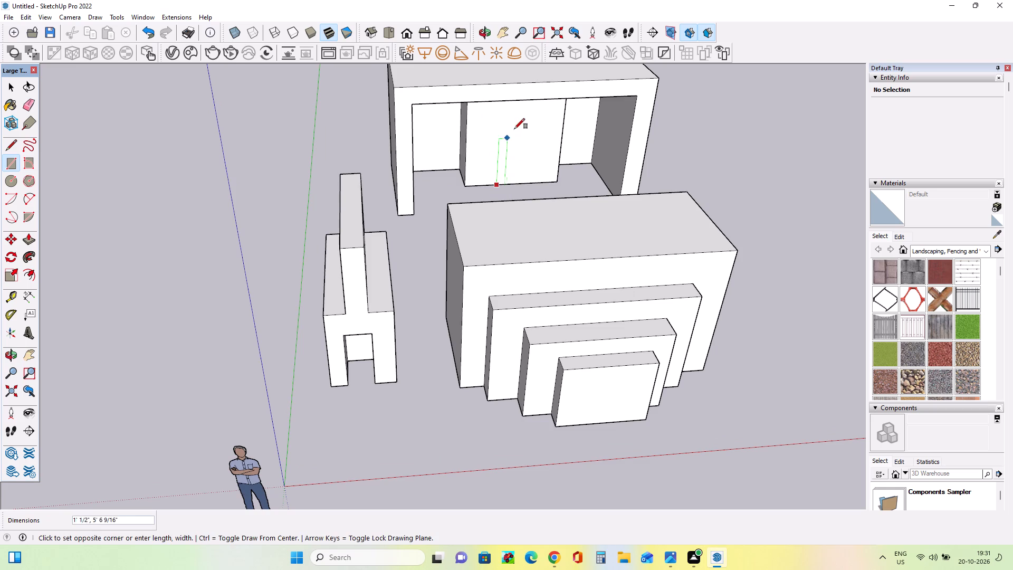
click(546, 111)
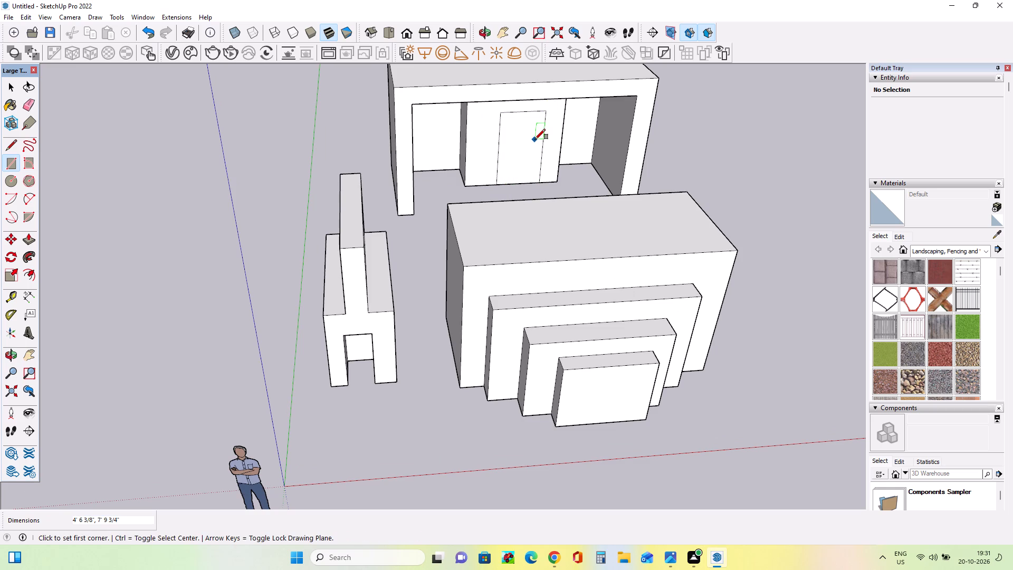
click(535, 139)
key(space)
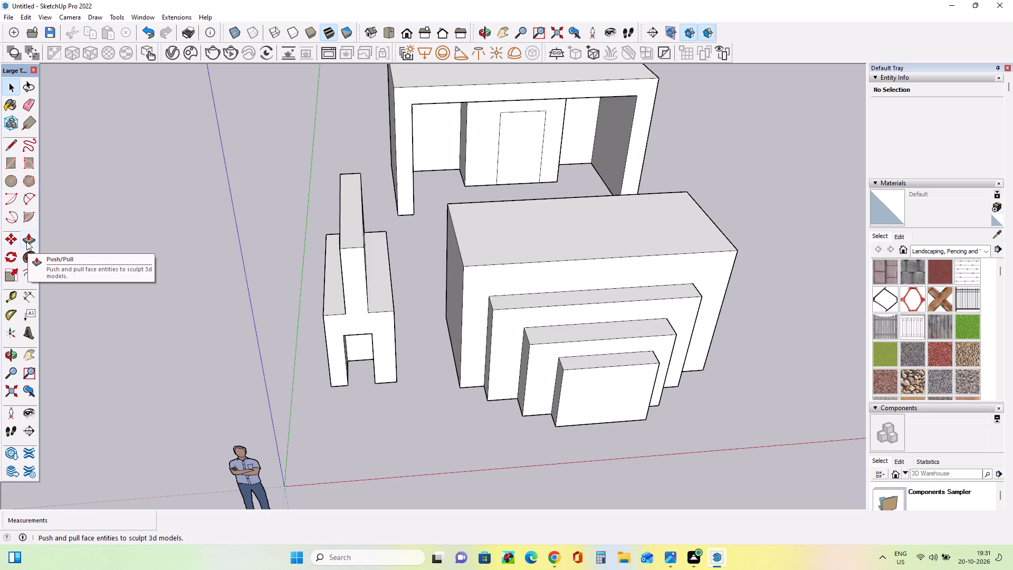
Pull the new rectangle on the central block's front face outward about 1' 8 9/16".
click(26, 241)
click(506, 162)
click(513, 168)
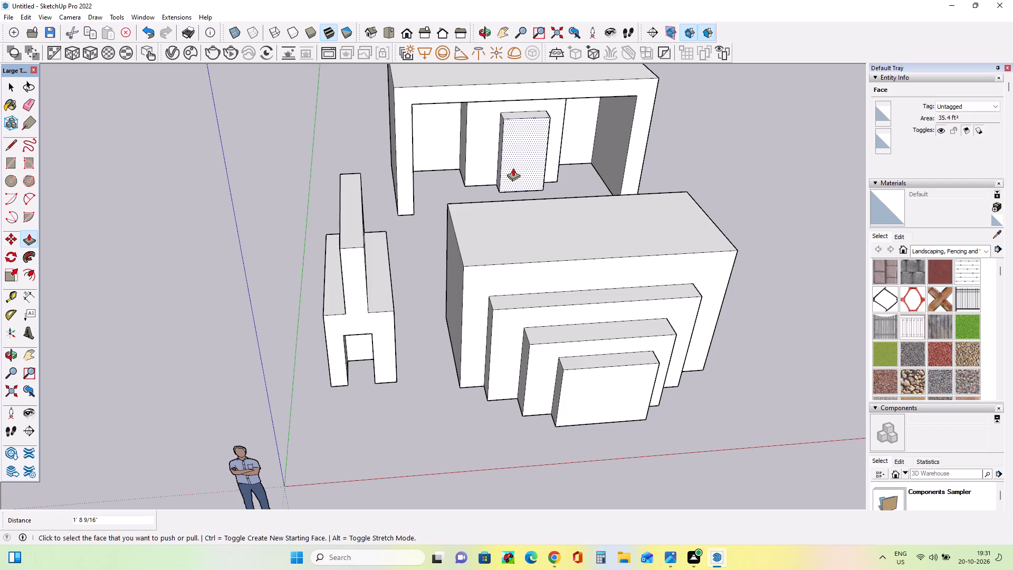
Examine the overall massing of the framed block, stepped block and narrow finned block from several angles.
middle_drag(510, 184, 592, 193)
scroll(502, 164, down, 2)
middle_drag(556, 216, 484, 233)
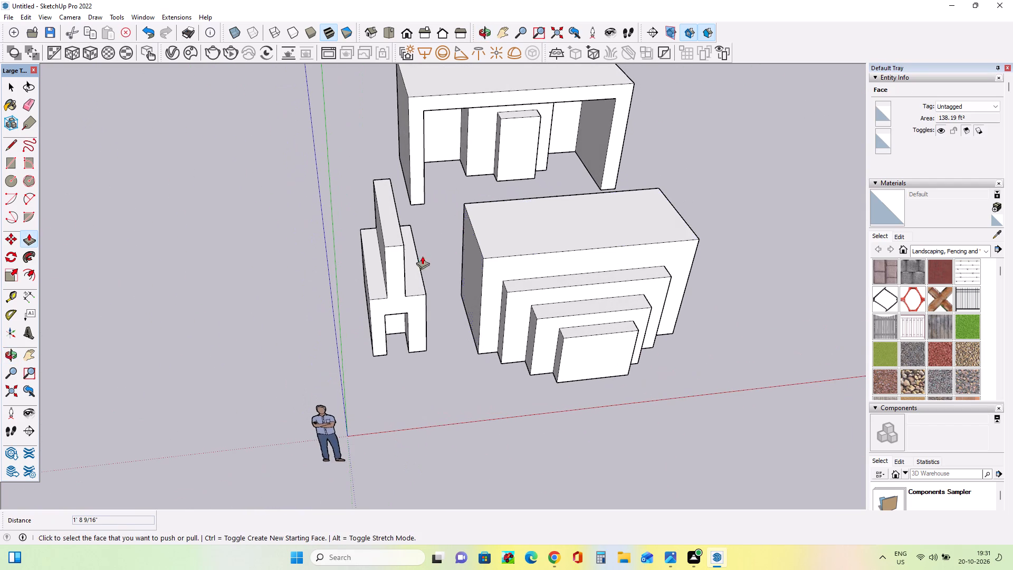
middle_drag(402, 207, 394, 248)
scroll(338, 208, down, 3)
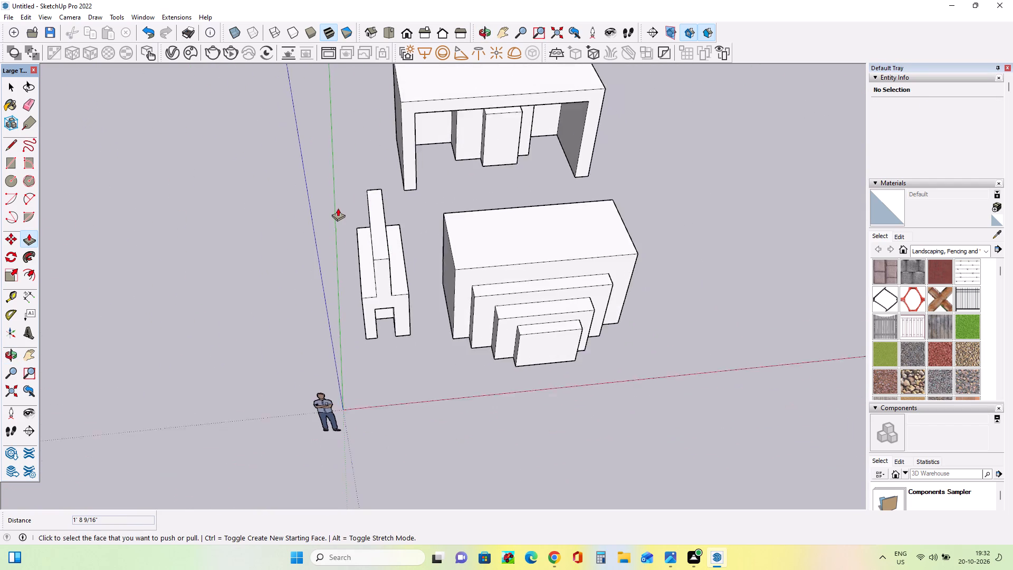
scroll(338, 208, down, 4)
middle_drag(580, 365, 534, 201)
scroll(494, 167, up, 8)
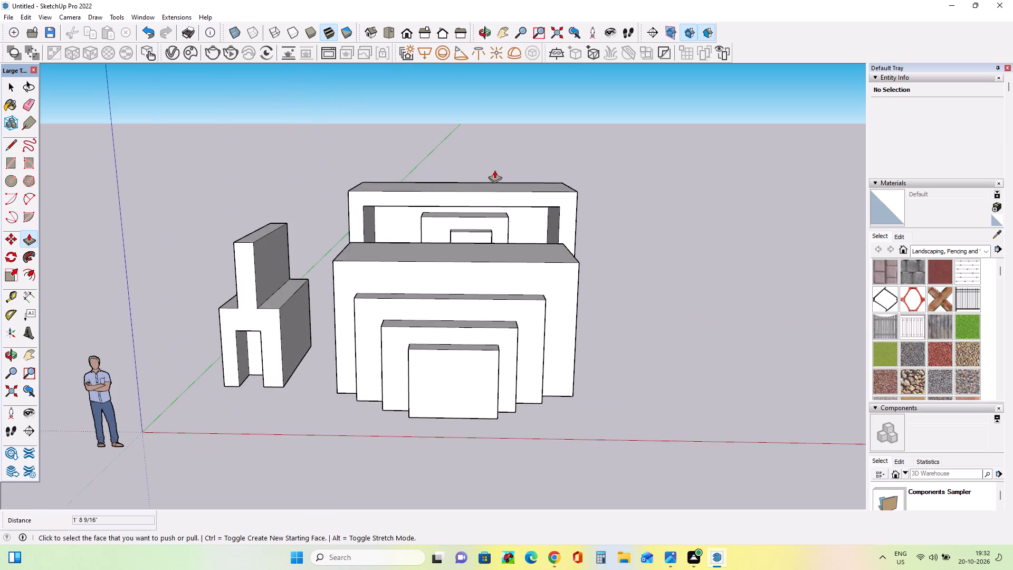
middle_drag(520, 224, 573, 307)
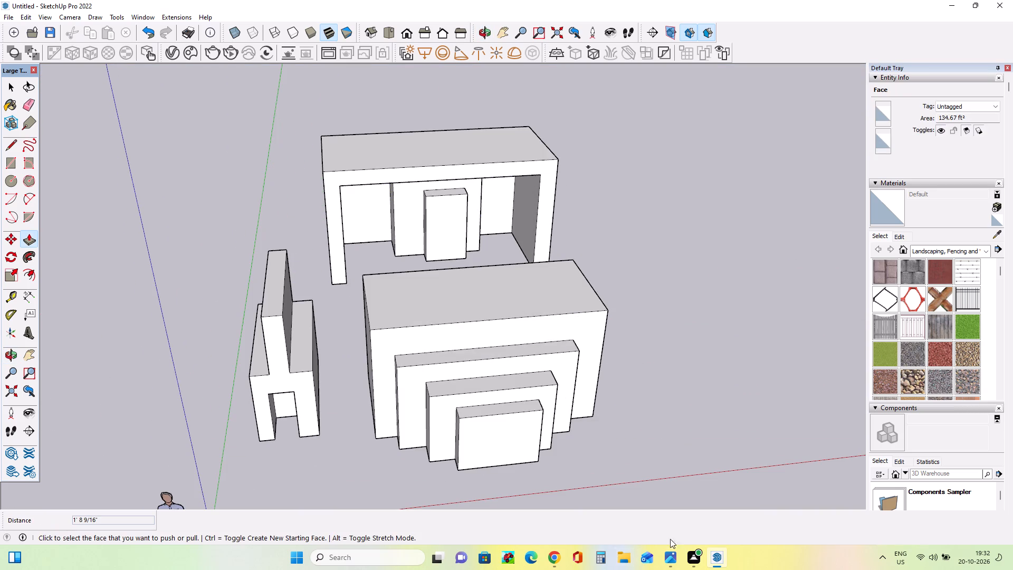
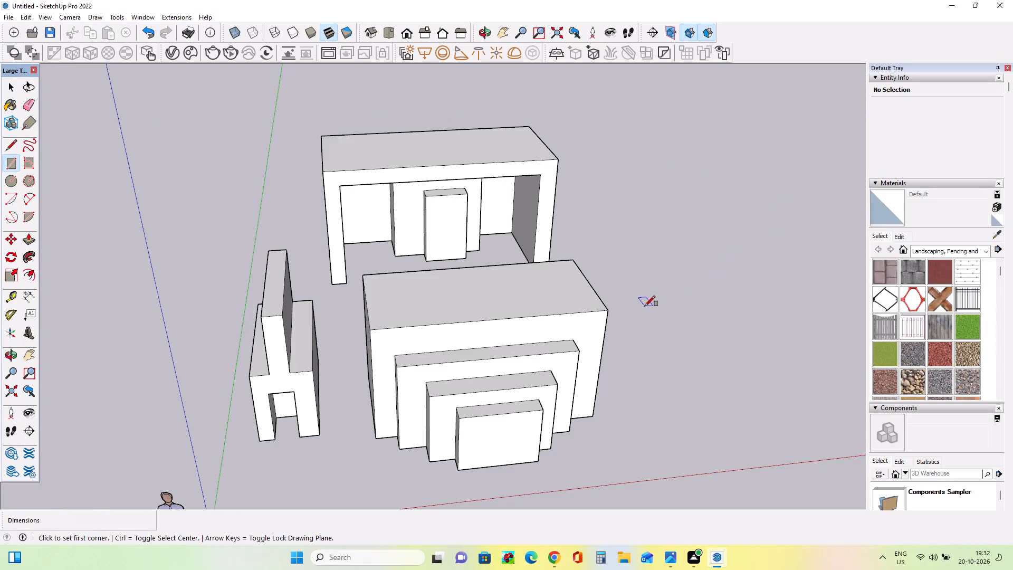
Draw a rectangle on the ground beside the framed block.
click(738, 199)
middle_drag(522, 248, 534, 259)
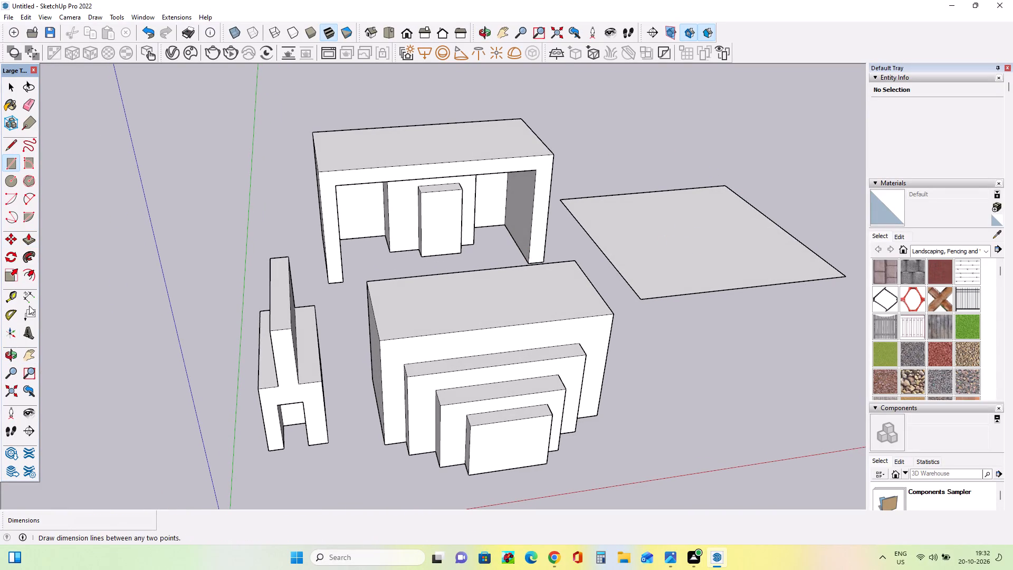
Undo all the modelled blocks and their details back to an empty model.
key(ctrl+z)
key(ctrl+z)
key(ctrl+z)
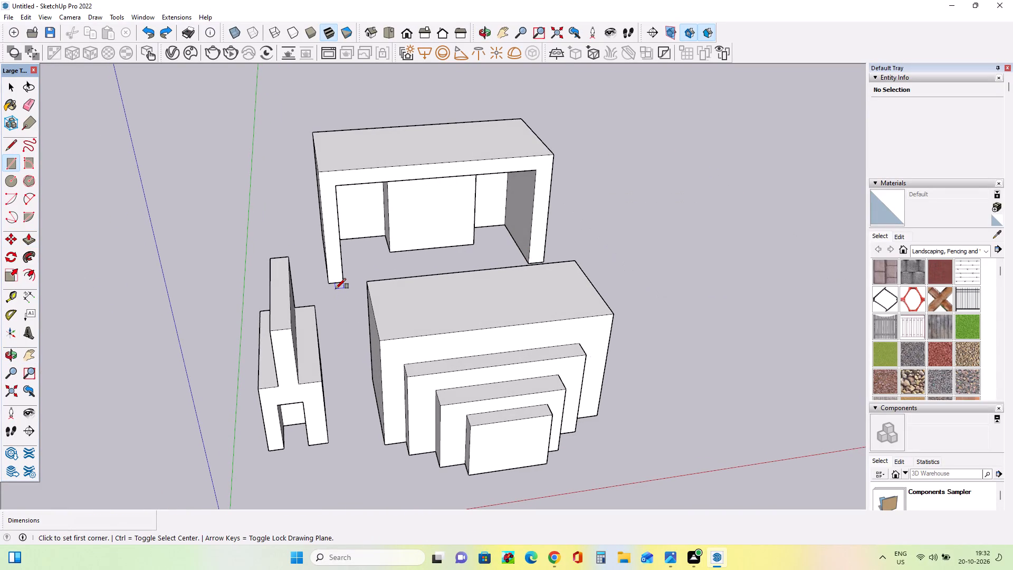
key(ctrl+z)
key(ctrl+z)
key(ctrl+z)
key(ctrl+z)
key(ctrl+z)
key(ctrl+z)
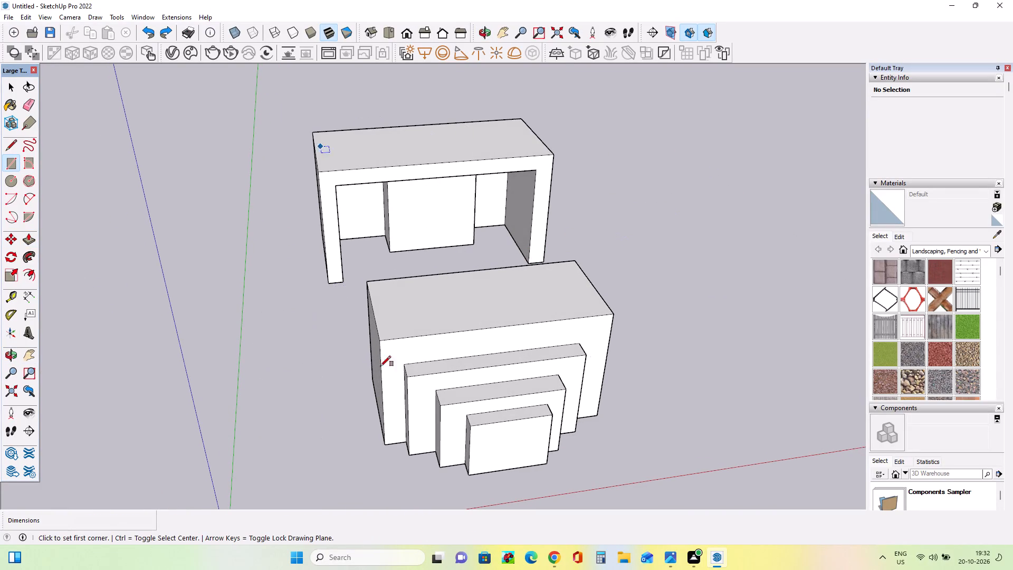
key(ctrl+z)
key(ctrl+z)
key(ctrl+z)
key(ctrl+z)
key(ctrl+z)
key(ctrl+z)
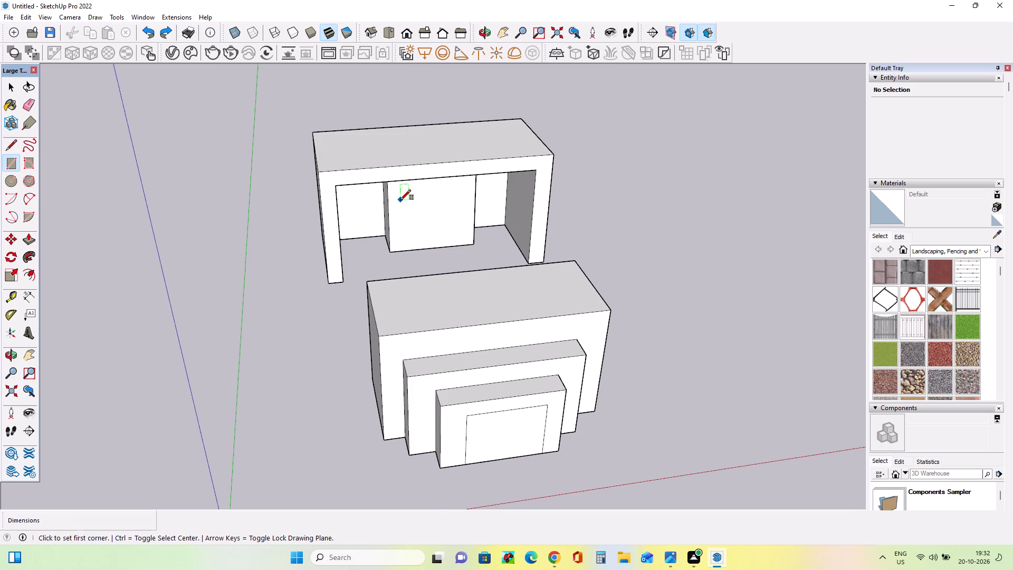
key(ctrl+z)
key(ctrl+z)
key(ctrl+z)
key(ctrl+z)
key(ctrl+z)
key(ctrl+z)
key(ctrl+z)
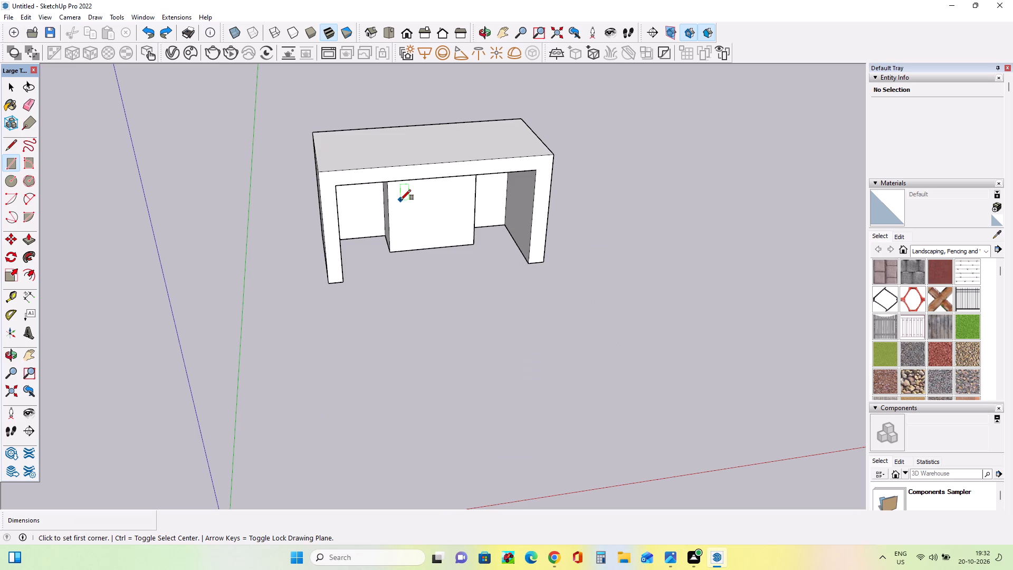
key(ctrl+z)
key(ctrl+z)
key(ctrl+z)
key(ctrl+z)
key(ctrl+z)
key(ctrl+z)
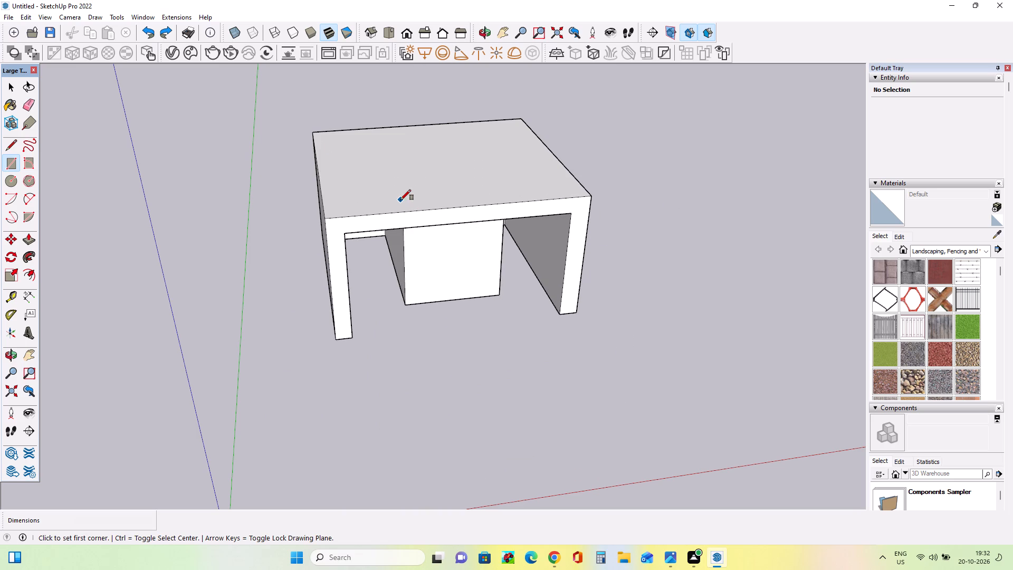
key(ctrl+z)
key(ctrl+z)
key(ctrl+z)
key(ctrl+z)
key(ctrl+z)
key(ctrl+z)
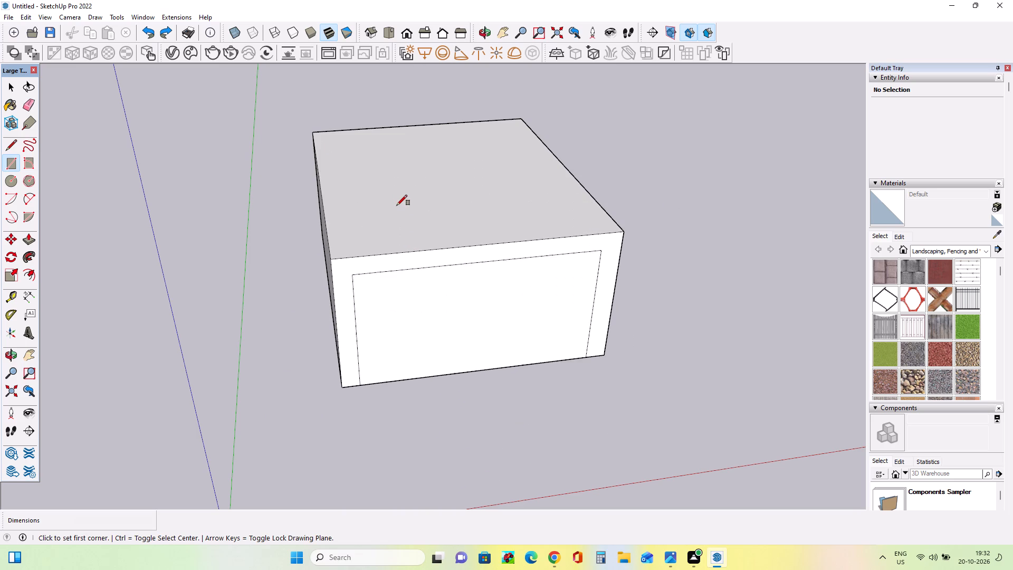
key(ctrl+z)
key(ctrl+z)
key(ctrl+z)
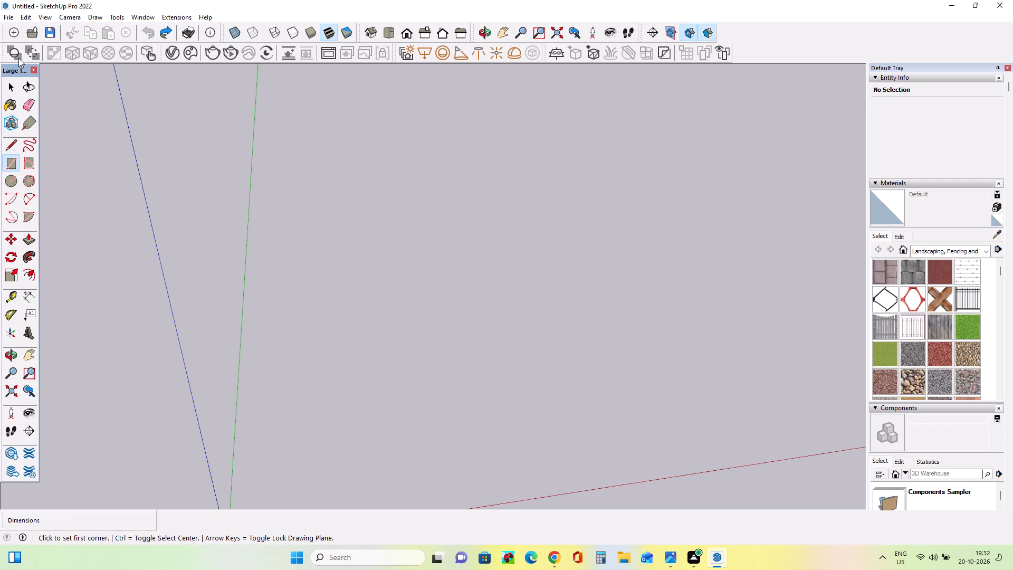
Import the Modern Modular Asymmetrical Block Facade image from the Desktop folder and place it upright in the model.
click(4, 17)
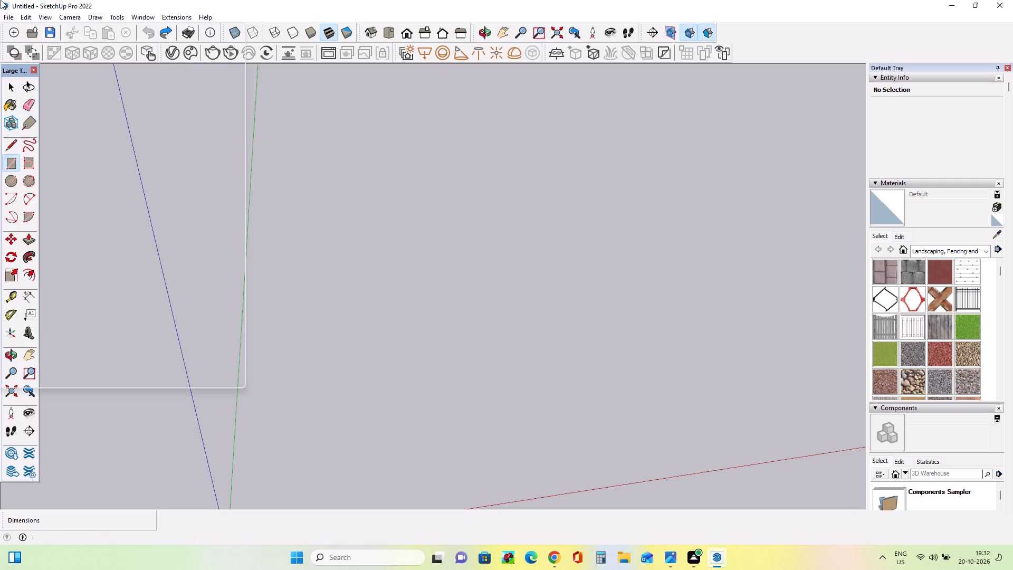
click(41, 202)
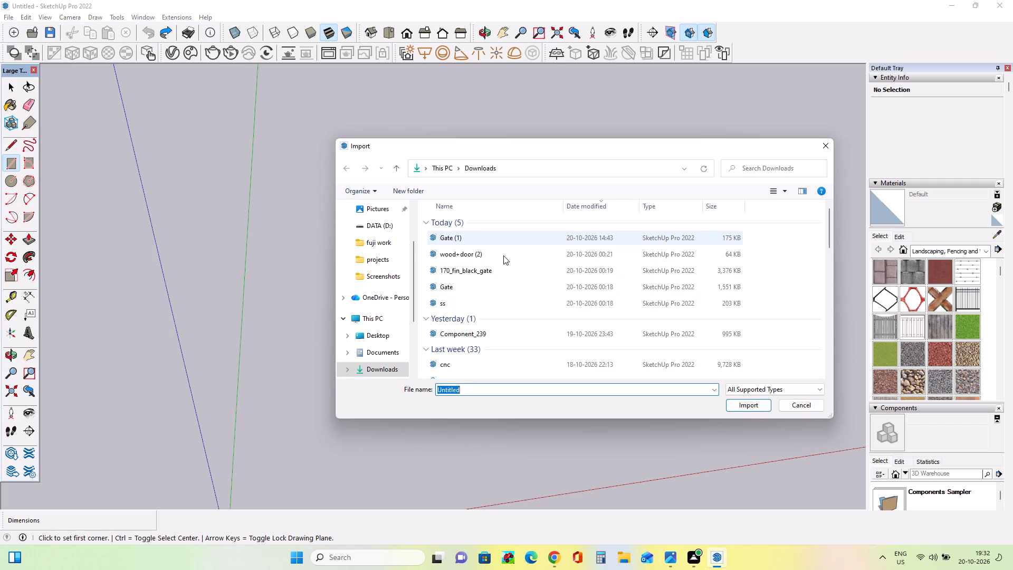
click(385, 340)
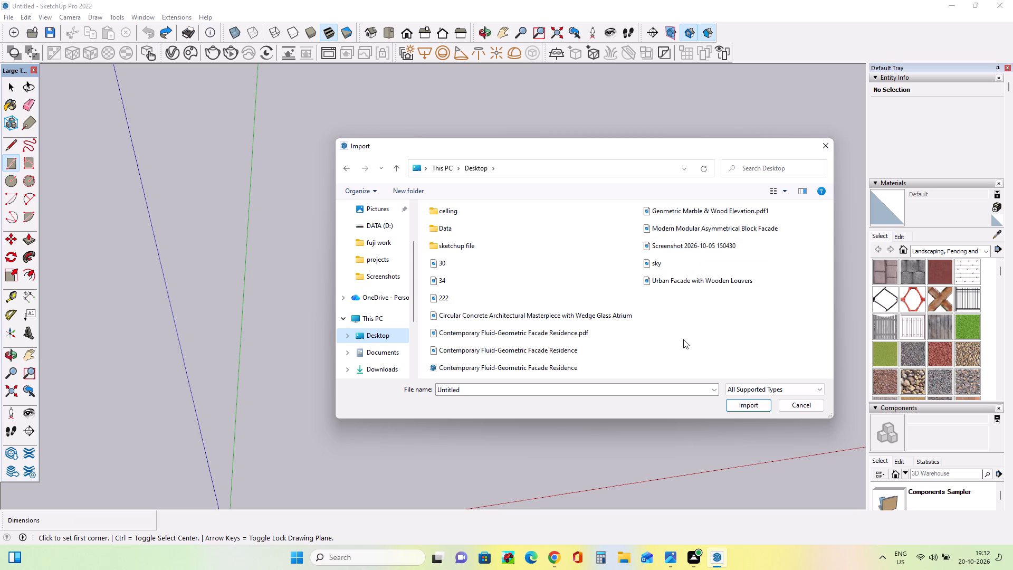
click(689, 230)
click(763, 438)
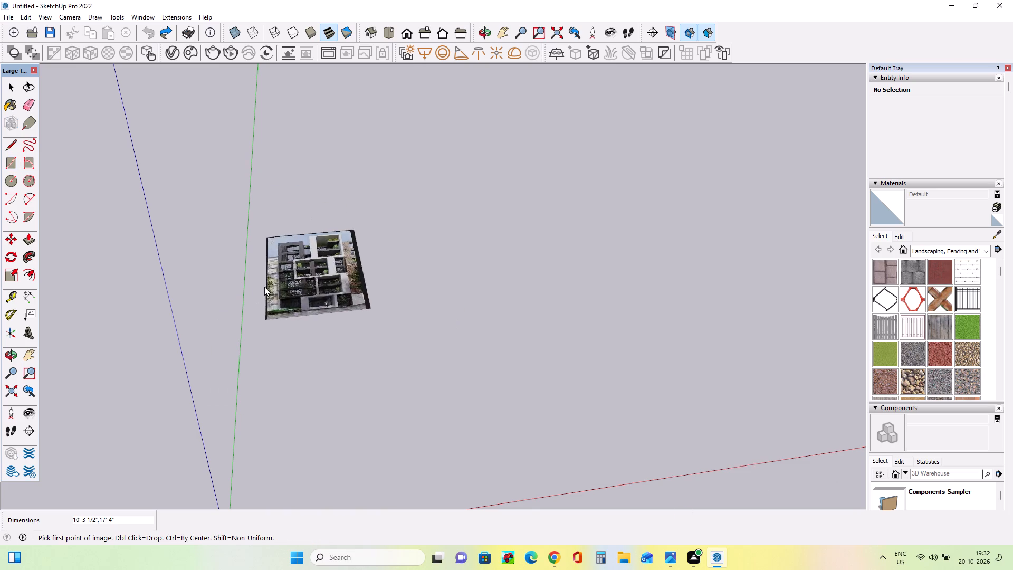
middle_drag(260, 350, 272, 279)
scroll(281, 282, down, 4)
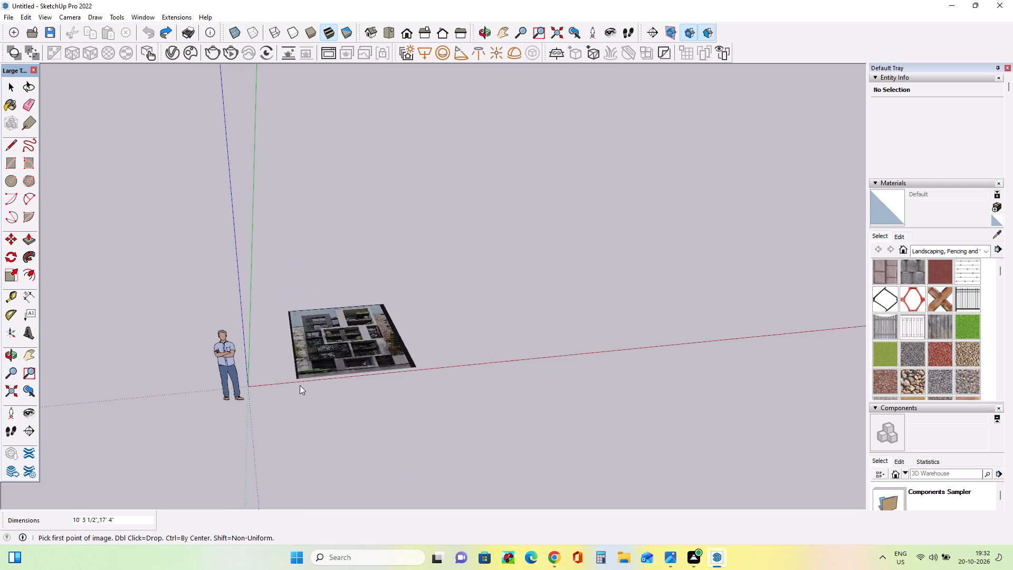
click(540, 110)
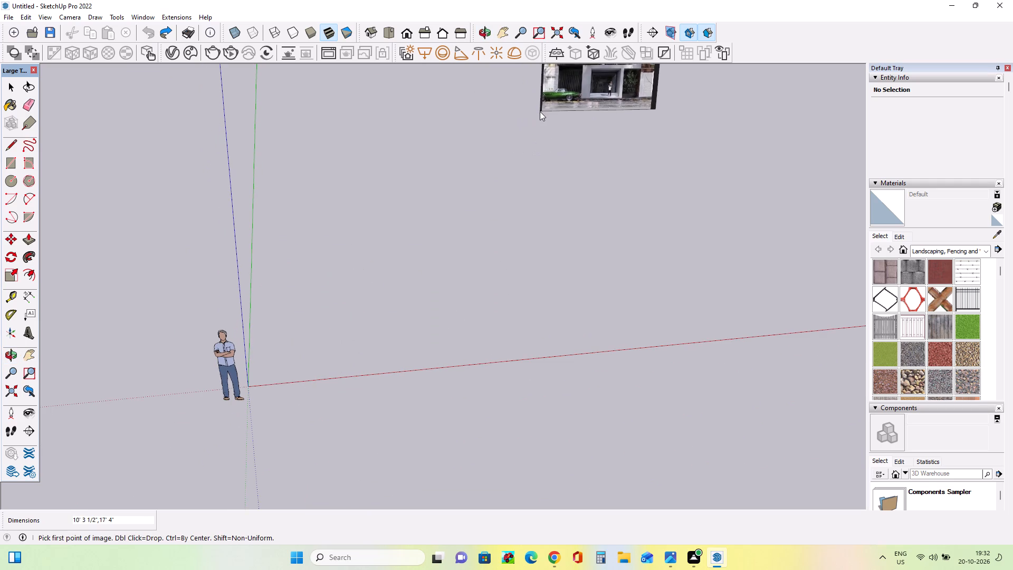
click(329, 296)
Move the facade image by its bottom edge about 35' 7 5/16" away from its placement point.
middle_drag(307, 395, 454, 299)
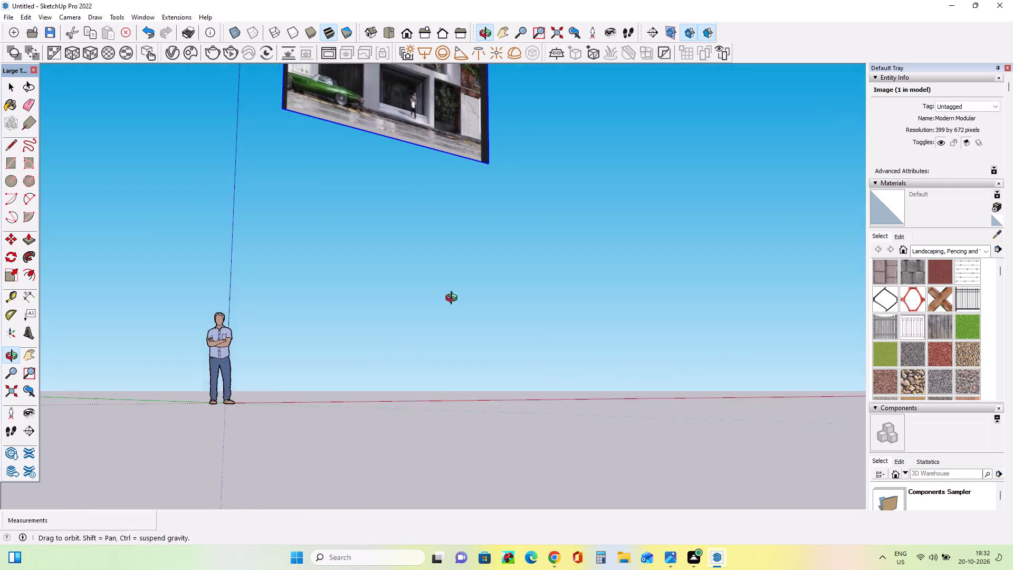
middle_drag(454, 299, 479, 351)
scroll(479, 351, down, 7)
middle_drag(430, 358, 561, 387)
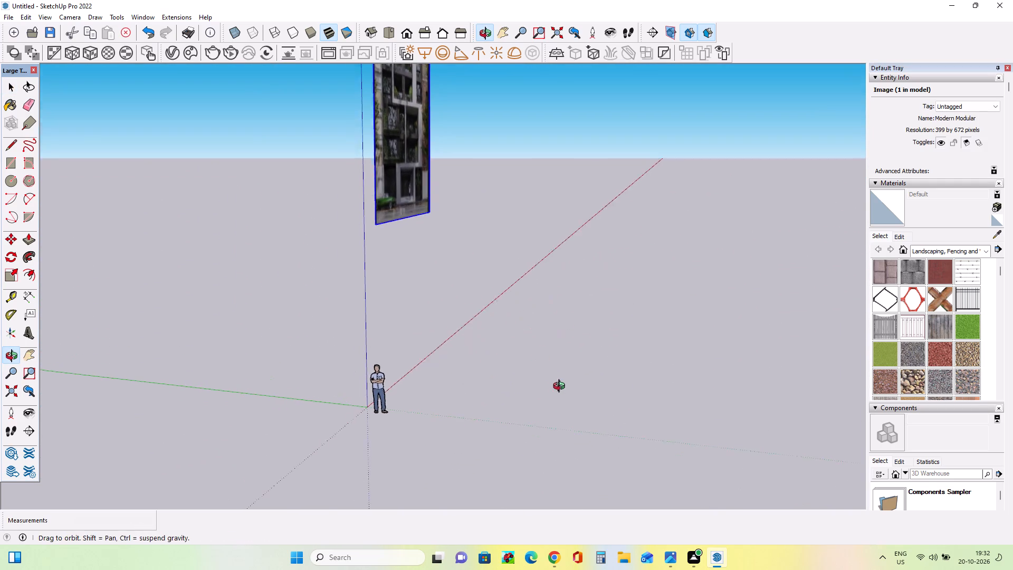
middle_drag(561, 387, 564, 394)
click(13, 238)
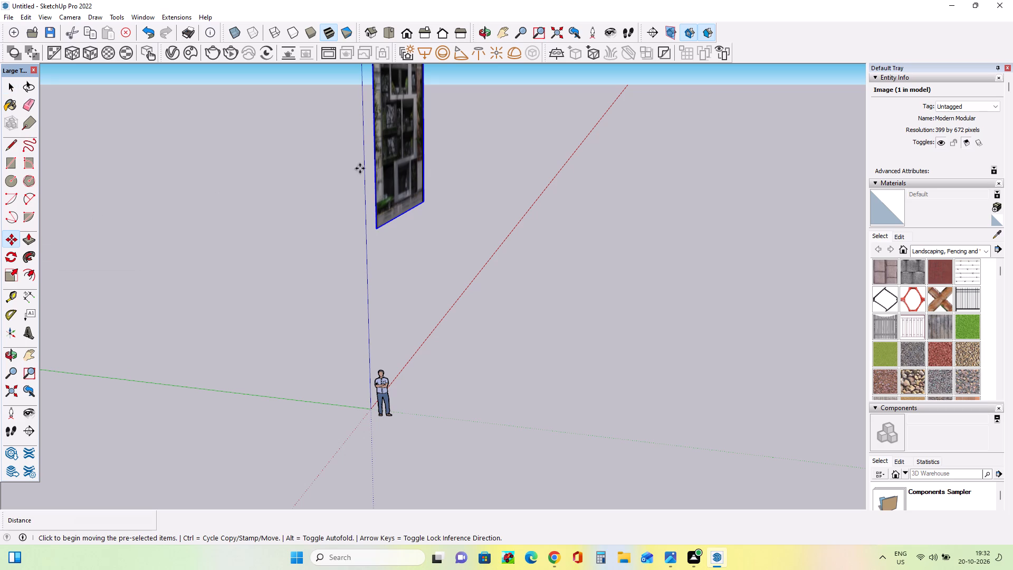
click(383, 226)
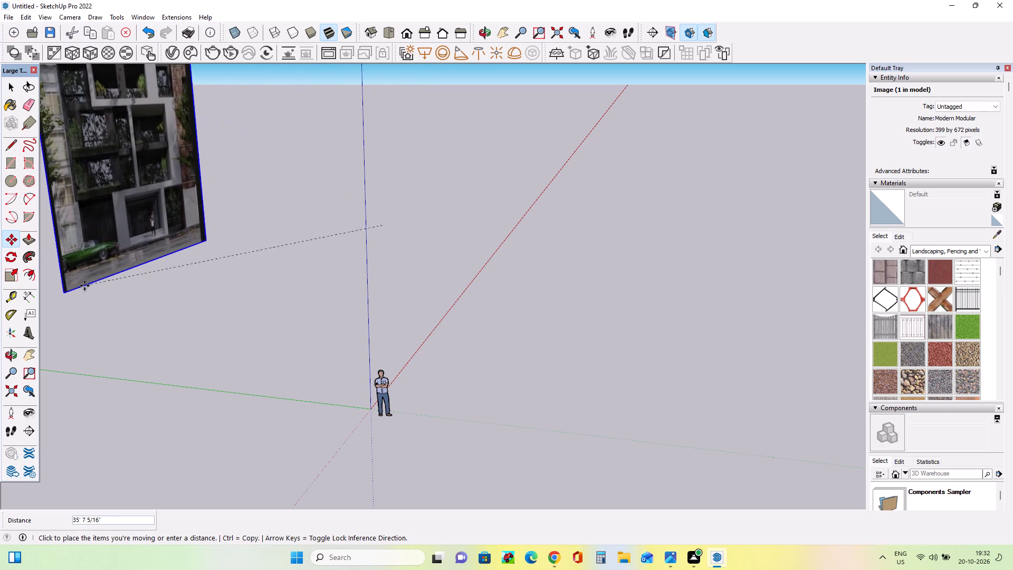
click(84, 286)
Move the facade image again, well back from the model origin.
middle_drag(418, 313, 125, 373)
scroll(125, 373, down, 10)
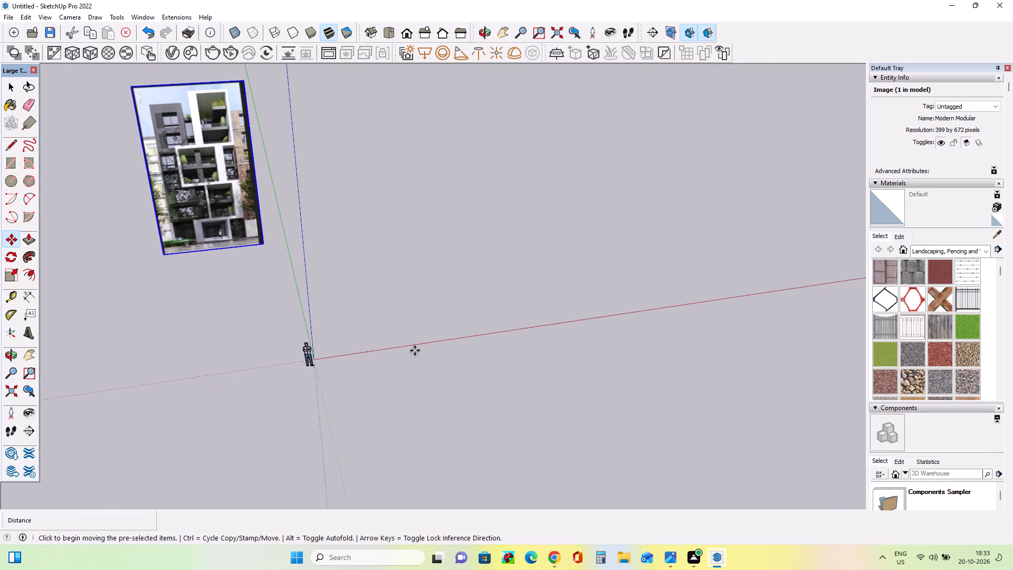
middle_drag(394, 341, 249, 307)
click(327, 229)
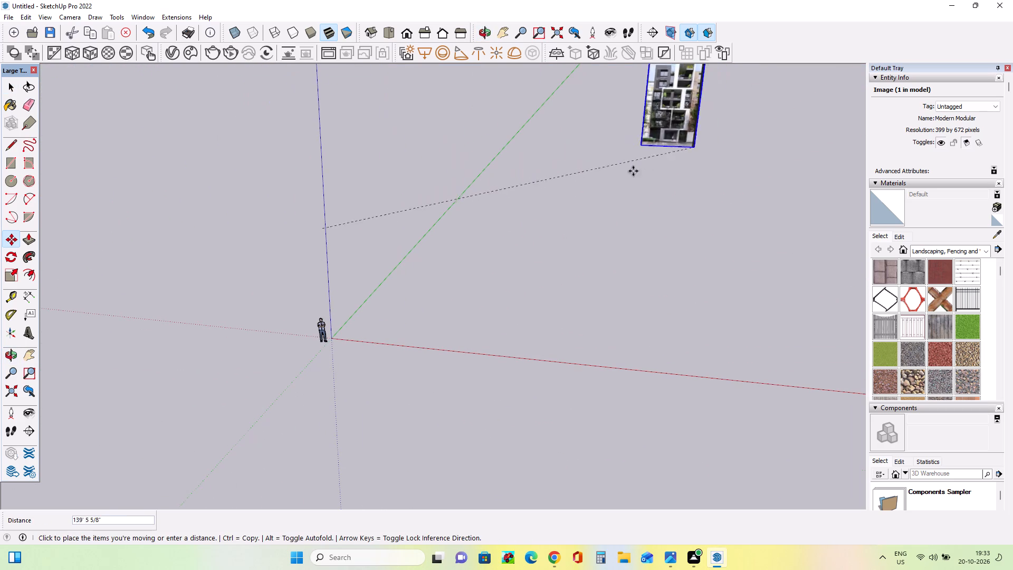
click(616, 169)
Move the facade image by its bottom corner about 70' 4 1/2".
middle_drag(415, 275, 537, 254)
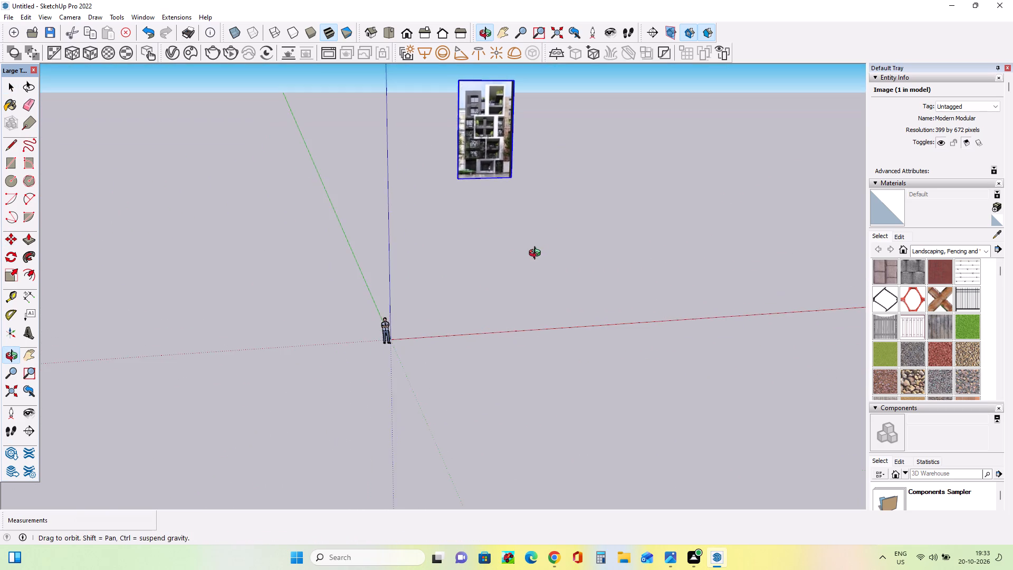
middle_drag(537, 254, 537, 254)
scroll(373, 265, down, 9)
scroll(532, 222, up, 6)
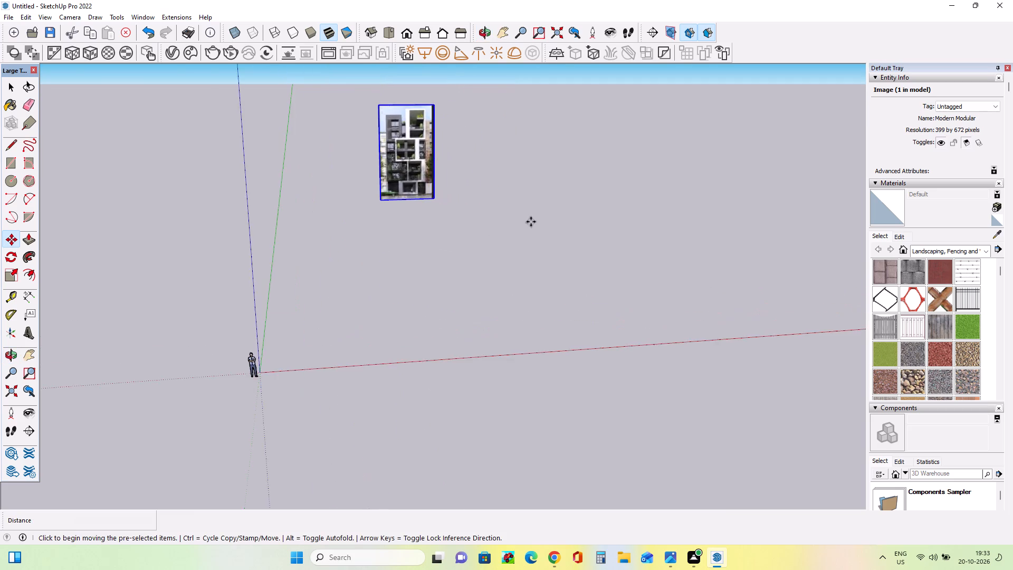
scroll(531, 222, up, 5)
click(27, 355)
drag(379, 211, 364, 220)
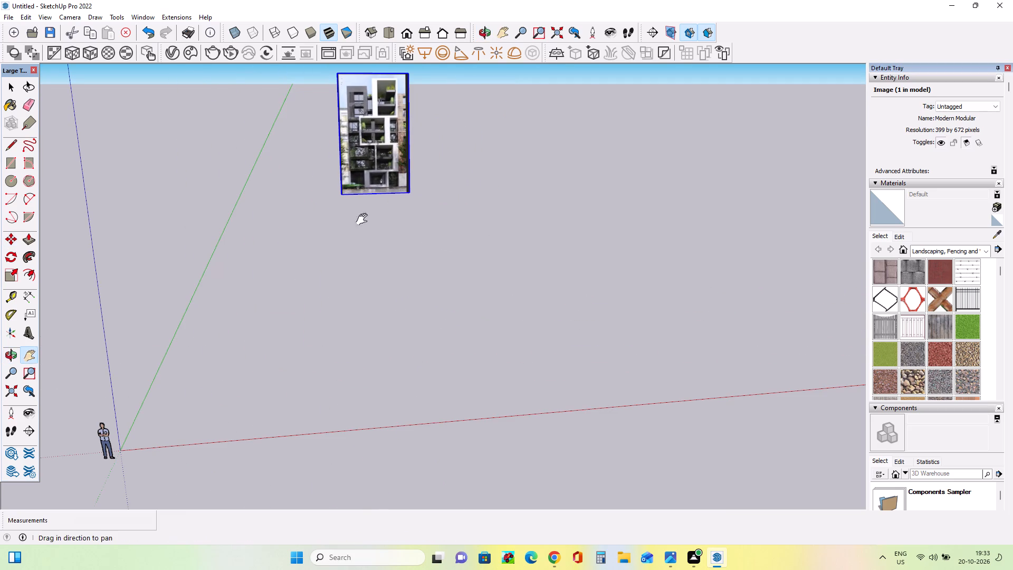
drag(364, 220, 288, 268)
scroll(279, 243, up, 4)
middle_drag(294, 270, 304, 285)
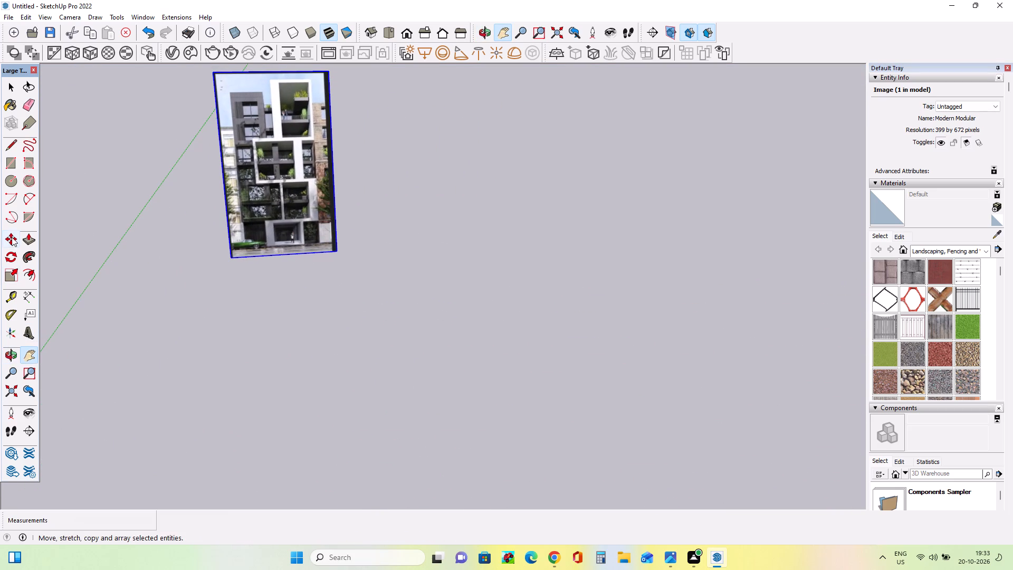
click(12, 237)
click(232, 257)
click(146, 448)
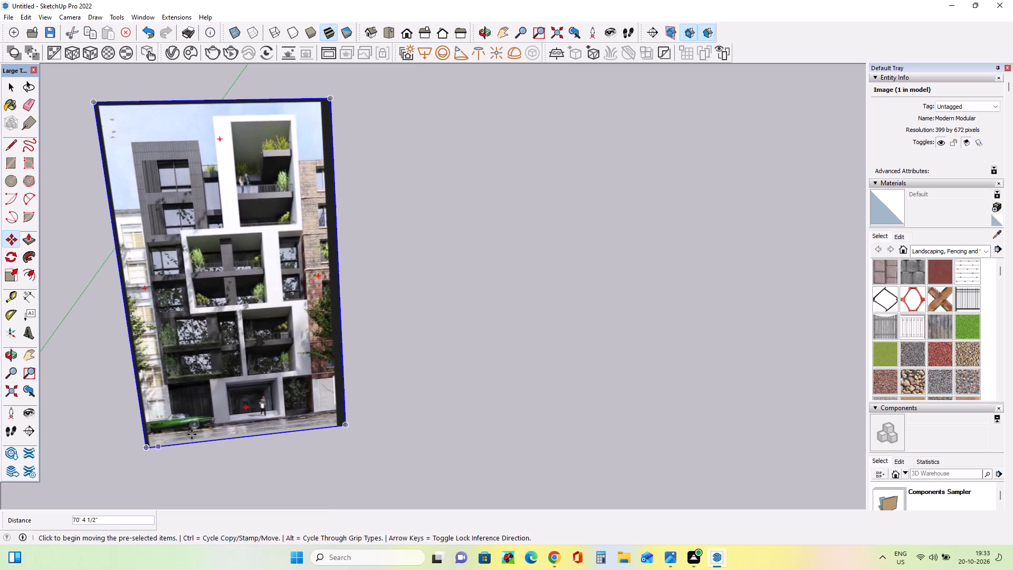
Lower the facade image about 20' toward the ground plane.
middle_drag(207, 417, 263, 247)
scroll(262, 248, down, 10)
middle_drag(303, 346, 337, 540)
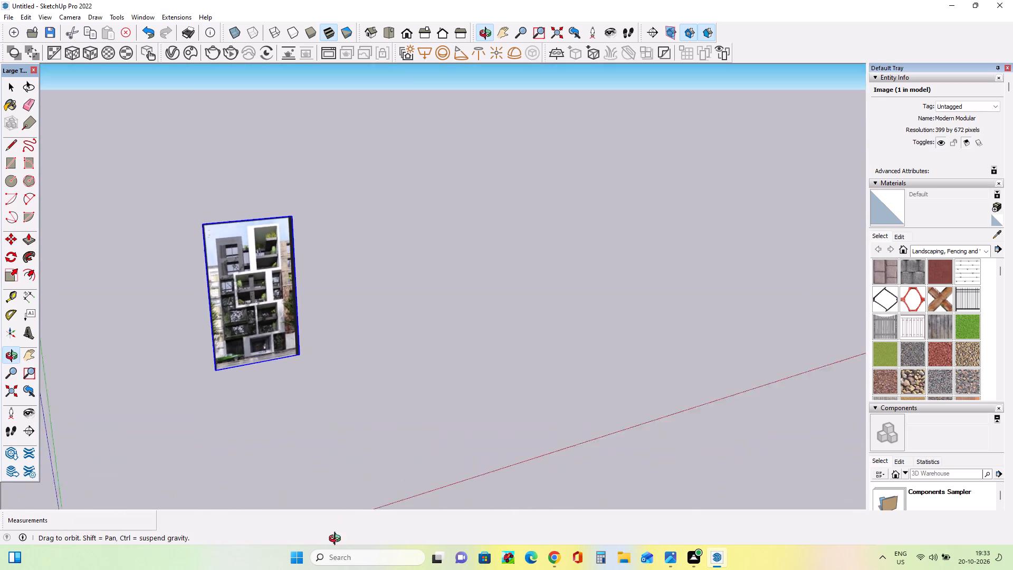
middle_drag(337, 540, 309, 501)
scroll(284, 482, down, 1)
drag(225, 374, 225, 388)
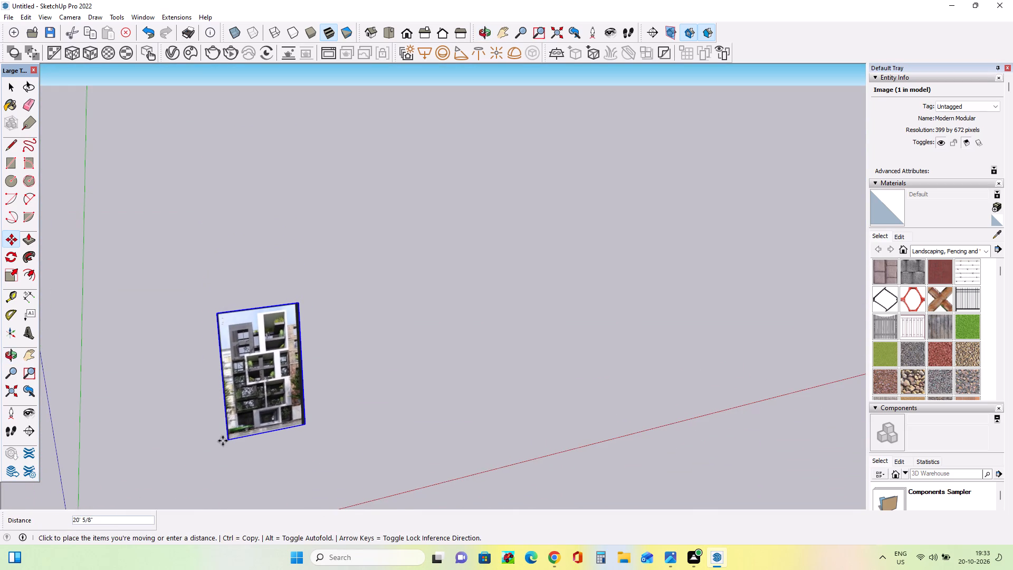
click(223, 441)
Draw a rectangle about 73' 8 9/16" by 66' 11 3/8" on the ground beside the facade image.
middle_drag(298, 434, 133, 450)
scroll(116, 432, down, 2)
scroll(384, 371, up, 2)
scroll(387, 370, down, 1)
scroll(389, 368, up, 2)
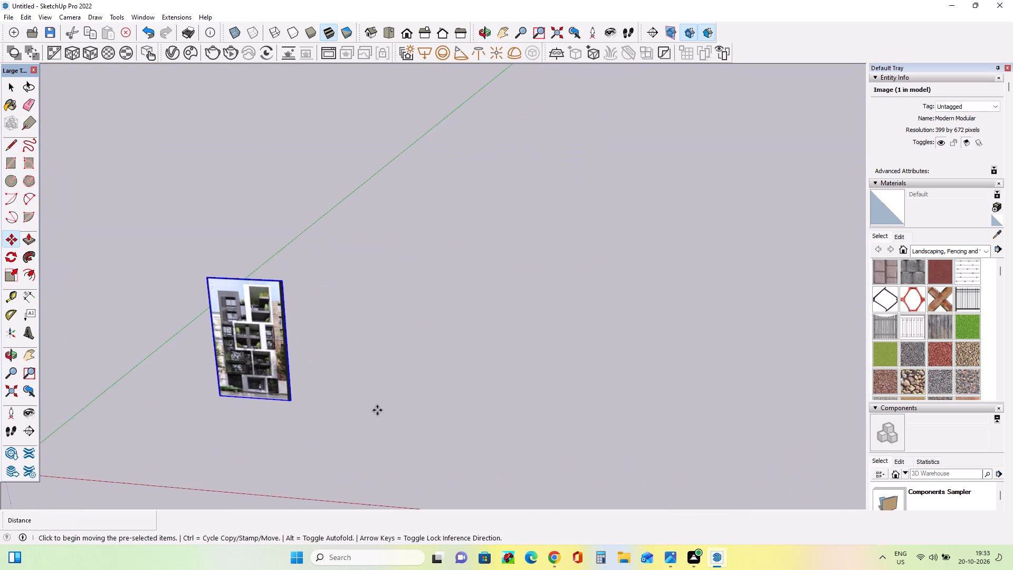
scroll(377, 410, up, 2)
middle_drag(404, 409, 447, 370)
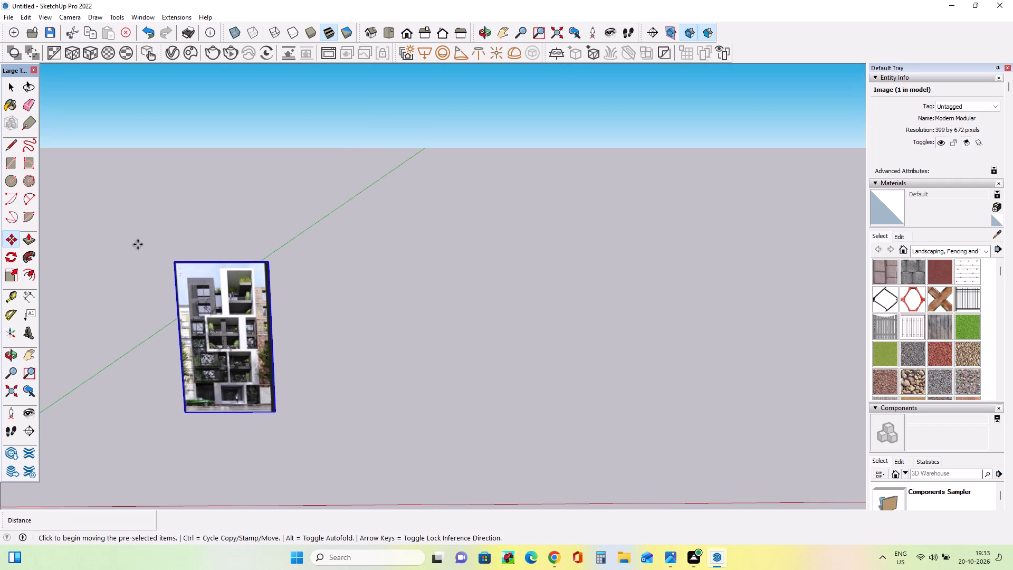
click(13, 156)
middle_drag(422, 353, 431, 363)
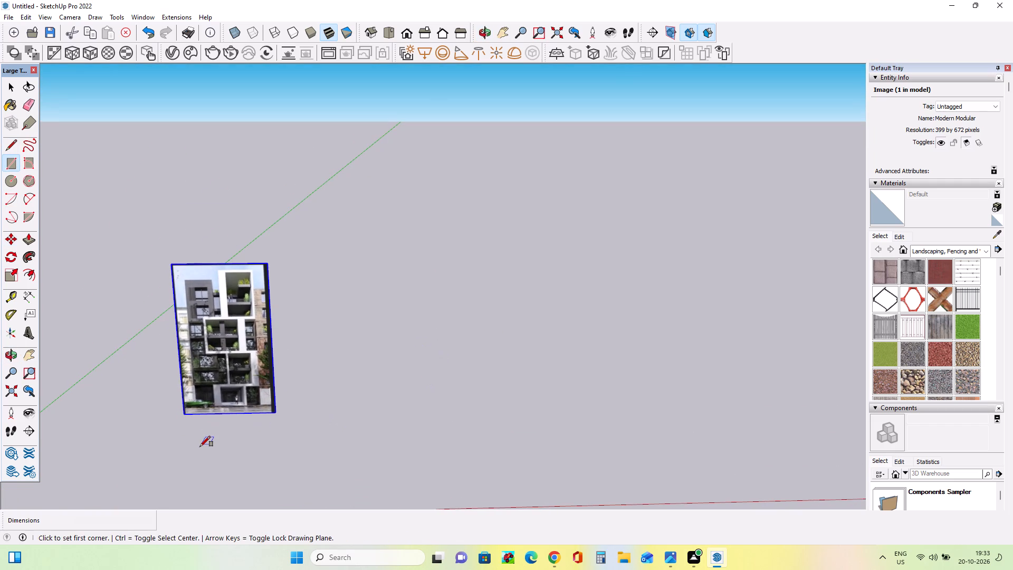
scroll(200, 446, up, 3)
middle_drag(200, 446, 297, 440)
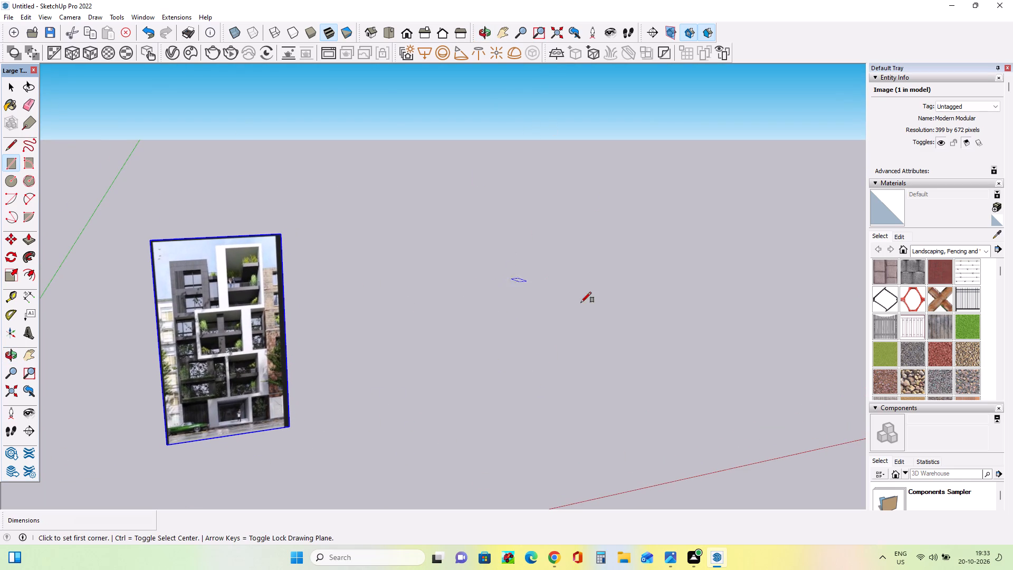
middle_click(608, 289)
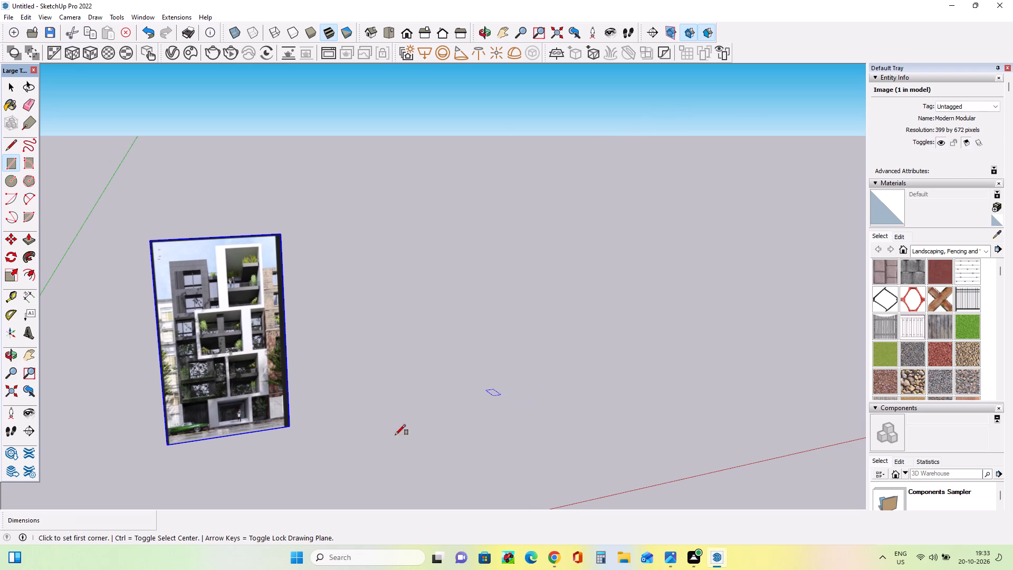
click(317, 436)
click(504, 314)
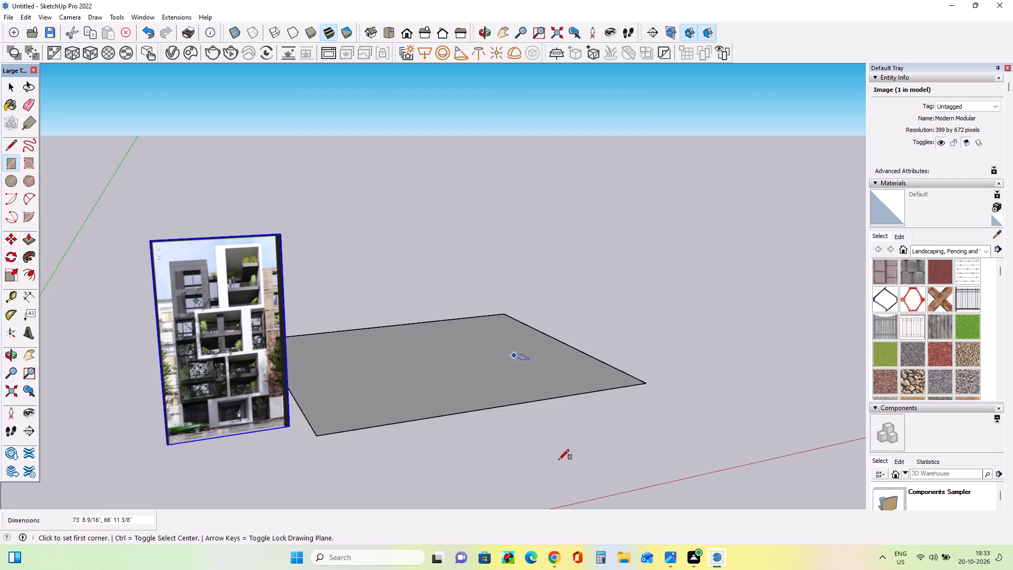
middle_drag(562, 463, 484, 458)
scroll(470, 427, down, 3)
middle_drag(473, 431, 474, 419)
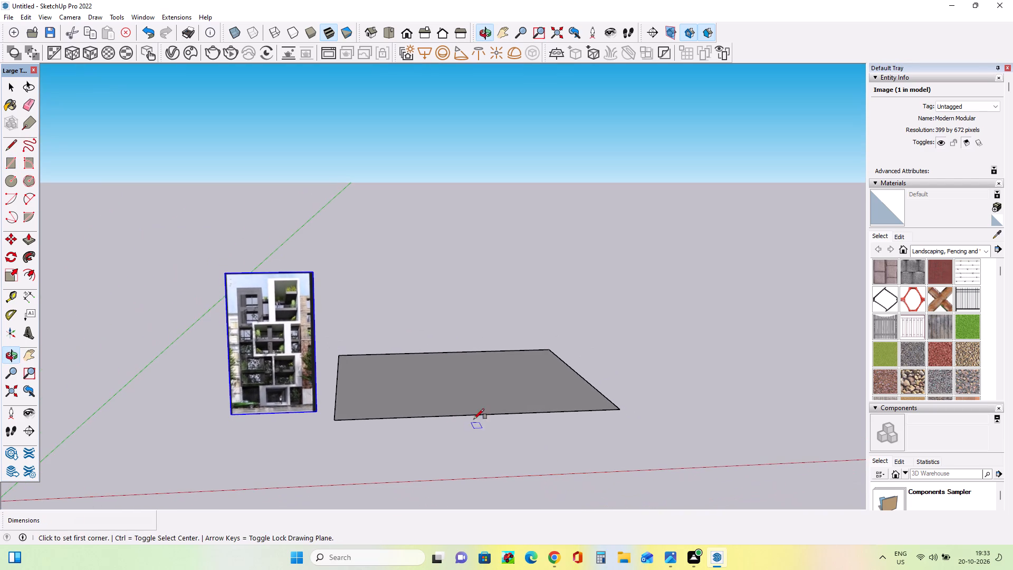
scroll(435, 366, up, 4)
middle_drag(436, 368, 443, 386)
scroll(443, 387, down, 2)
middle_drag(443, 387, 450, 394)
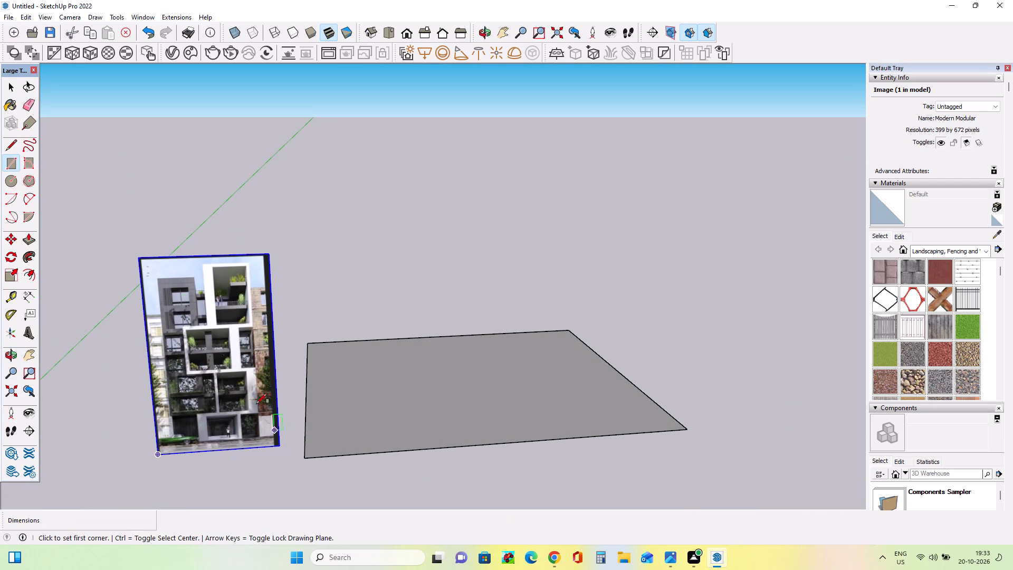
Divide off a strip about 66' 11 3/8" by 13' 5 1/2" along the ground rectangle's side nearest the facade image.
click(9, 162)
click(12, 158)
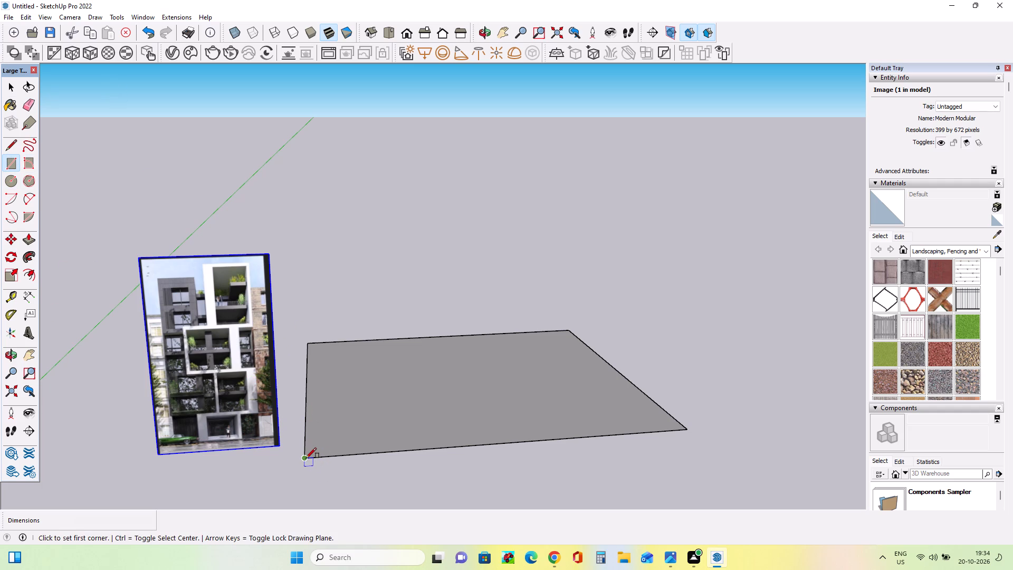
click(306, 458)
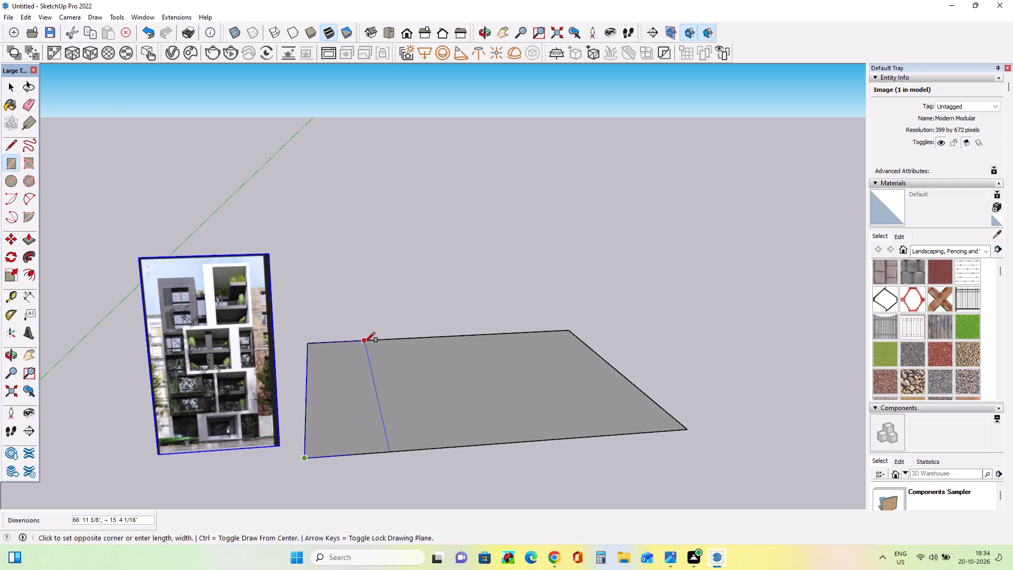
click(358, 344)
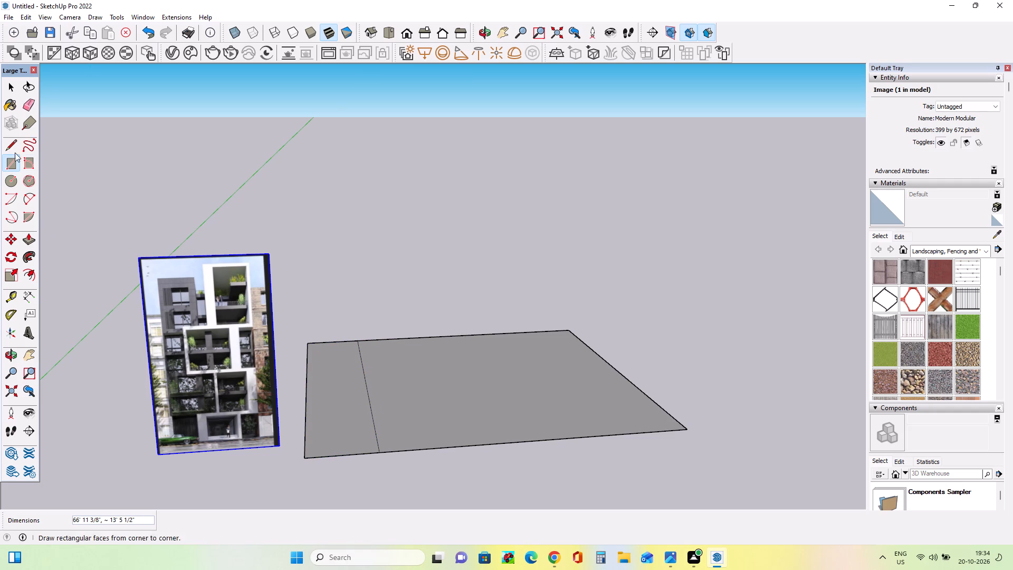
Erase the outer edges of the strip nearest the facade image, leaving only the larger part of the ground rectangle.
click(35, 103)
drag(341, 332, 320, 446)
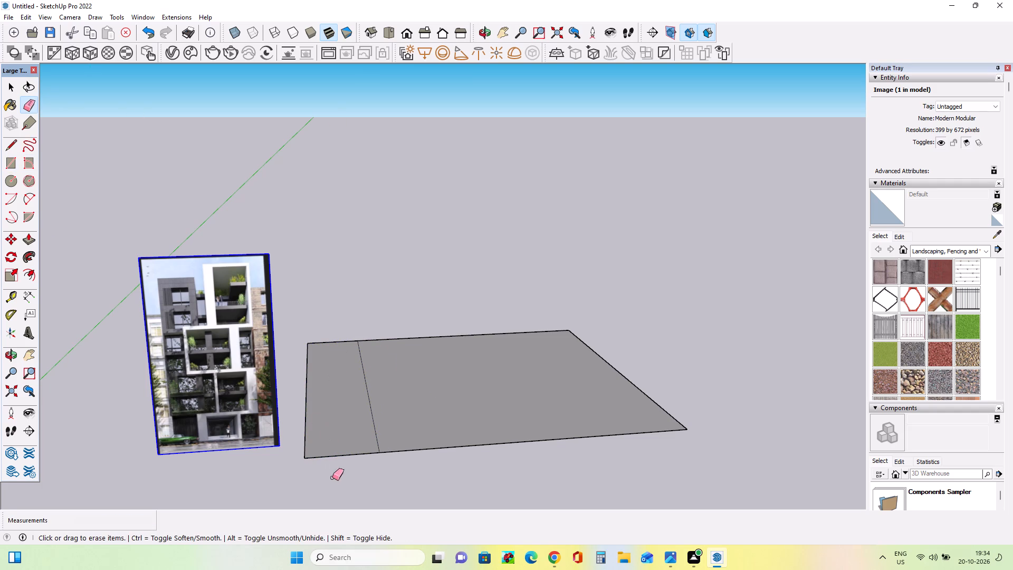
drag(331, 474, 330, 403)
drag(306, 457, 304, 416)
drag(327, 341, 331, 355)
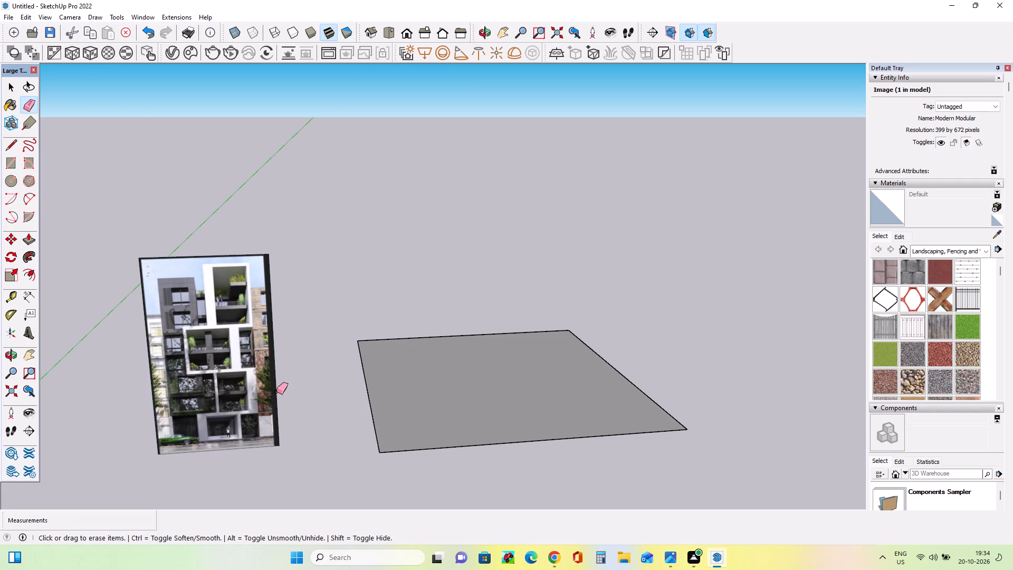
Examine the facade image's ground-floor entrance and lower storeys in relation to the trimmed ground rectangle.
scroll(276, 392, down, 2)
middle_drag(398, 439, 383, 408)
scroll(341, 410, up, 5)
middle_drag(341, 410, 346, 427)
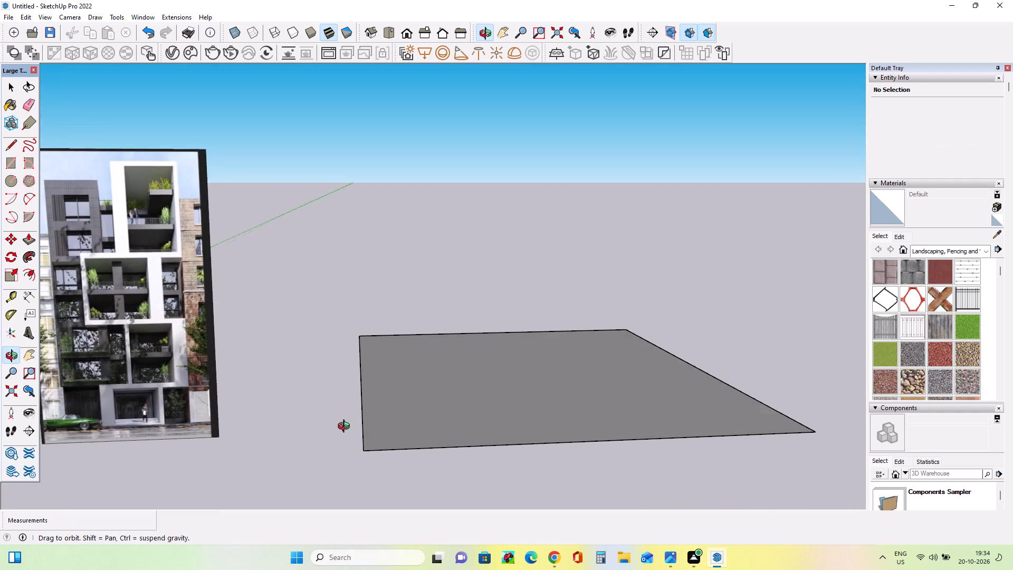
middle_drag(346, 427, 346, 428)
scroll(256, 417, down, 4)
scroll(490, 405, up, 2)
middle_drag(490, 405, 491, 423)
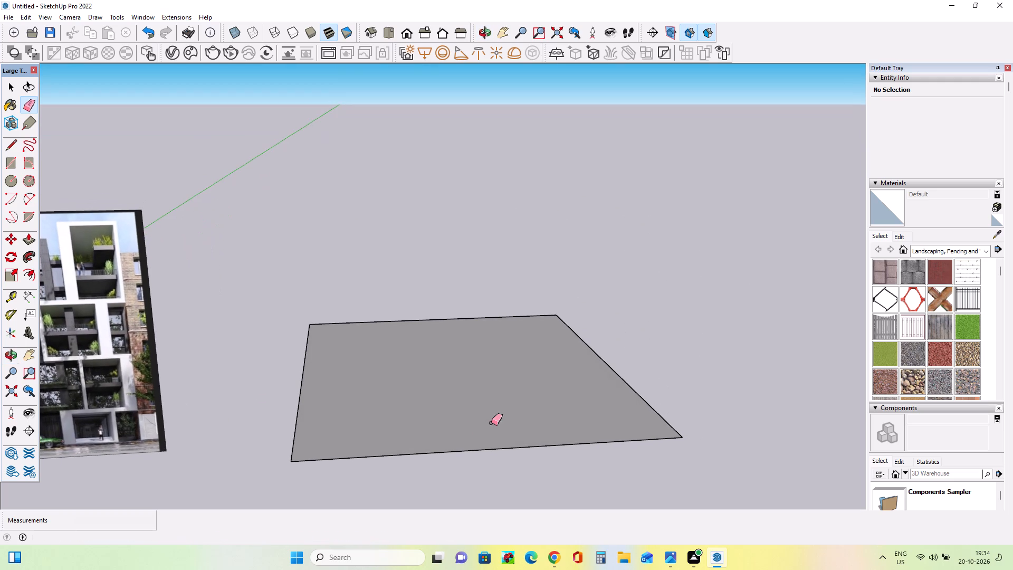
scroll(127, 430, down, 3)
scroll(70, 460, down, 1)
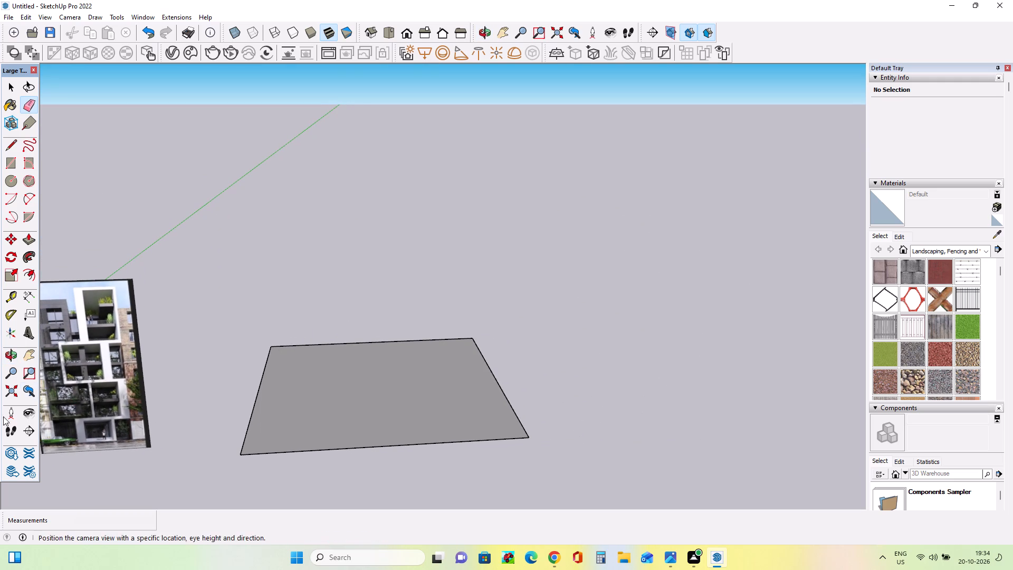
click(27, 348)
drag(75, 378, 113, 368)
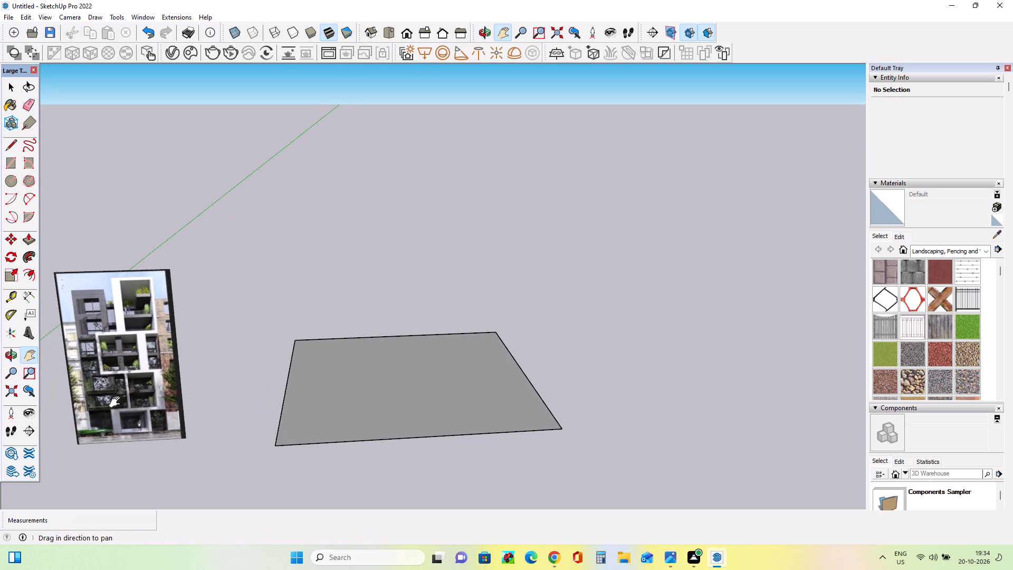
scroll(103, 439, up, 2)
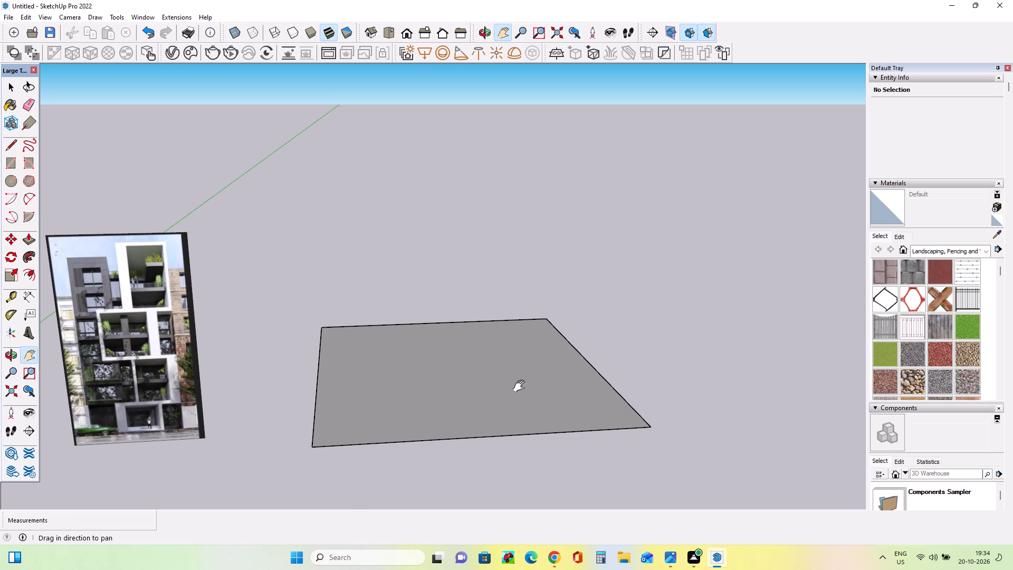
middle_drag(384, 365, 384, 370)
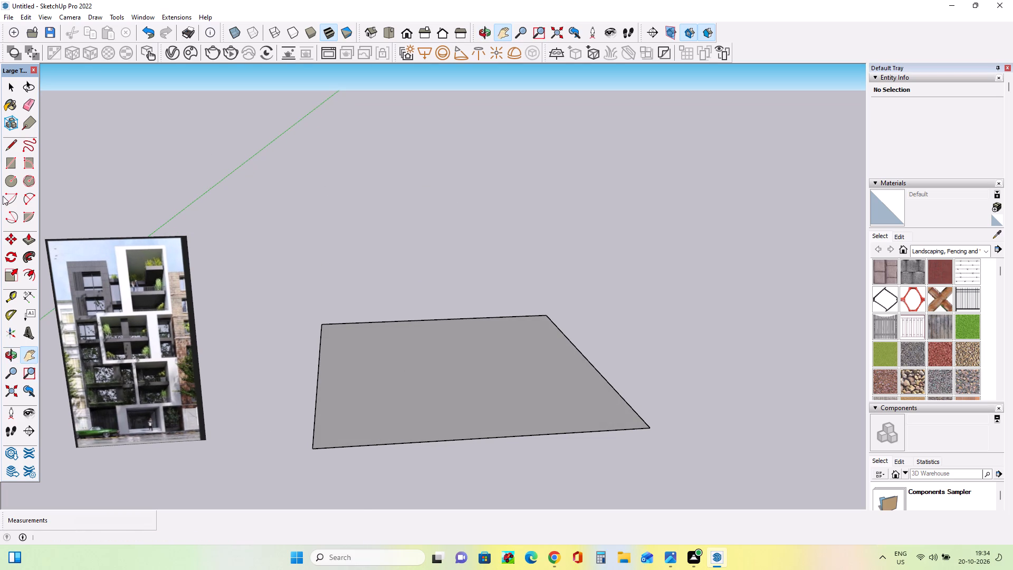
scroll(130, 448, up, 10)
scroll(134, 444, down, 1)
scroll(134, 444, up, 2)
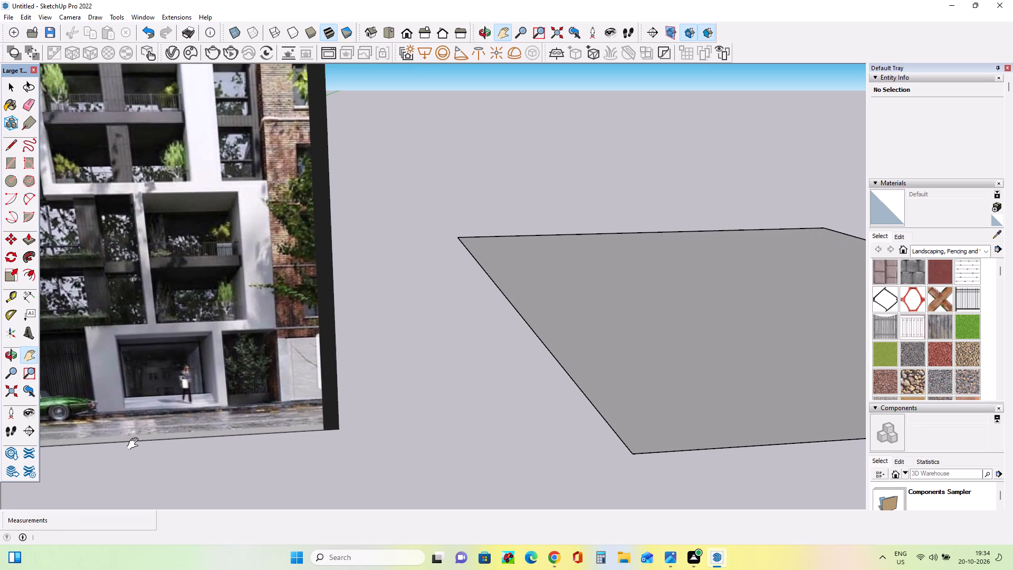
middle_click(118, 445)
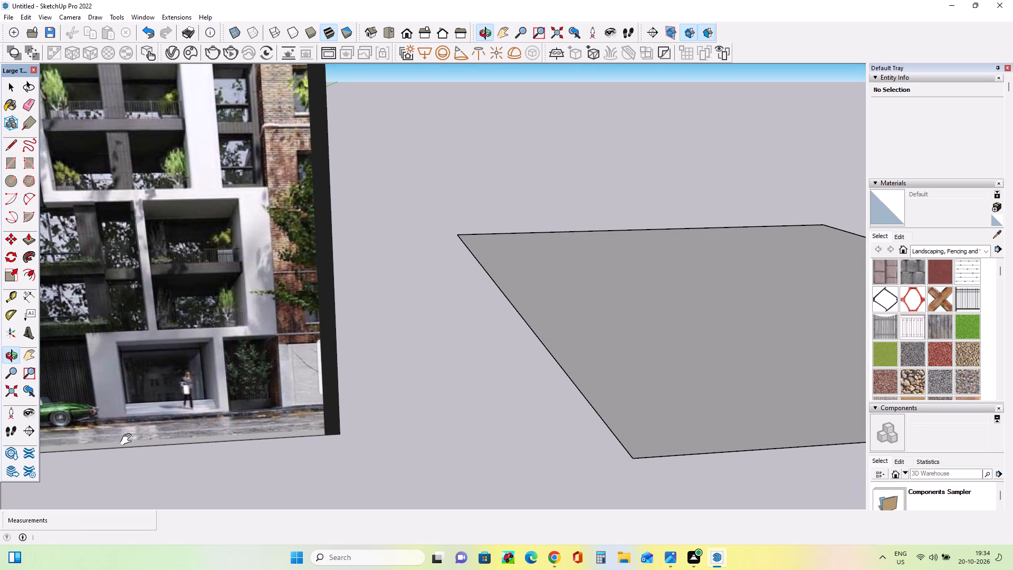
middle_drag(178, 449, 189, 472)
middle_click(188, 465)
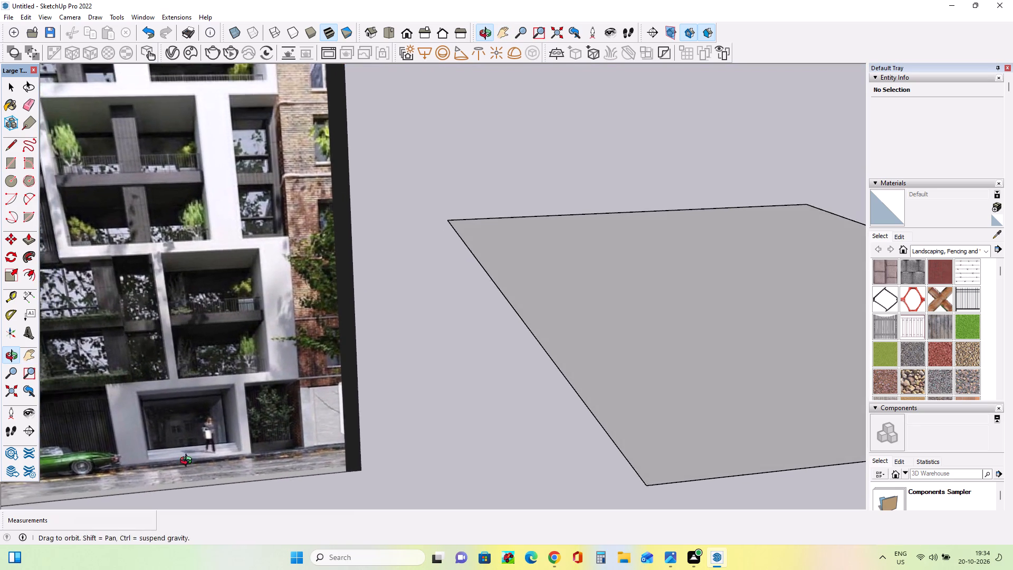
scroll(188, 462, down, 4)
middle_drag(86, 471, 103, 407)
scroll(95, 417, up, 1)
scroll(95, 417, down, 1)
scroll(95, 417, up, 8)
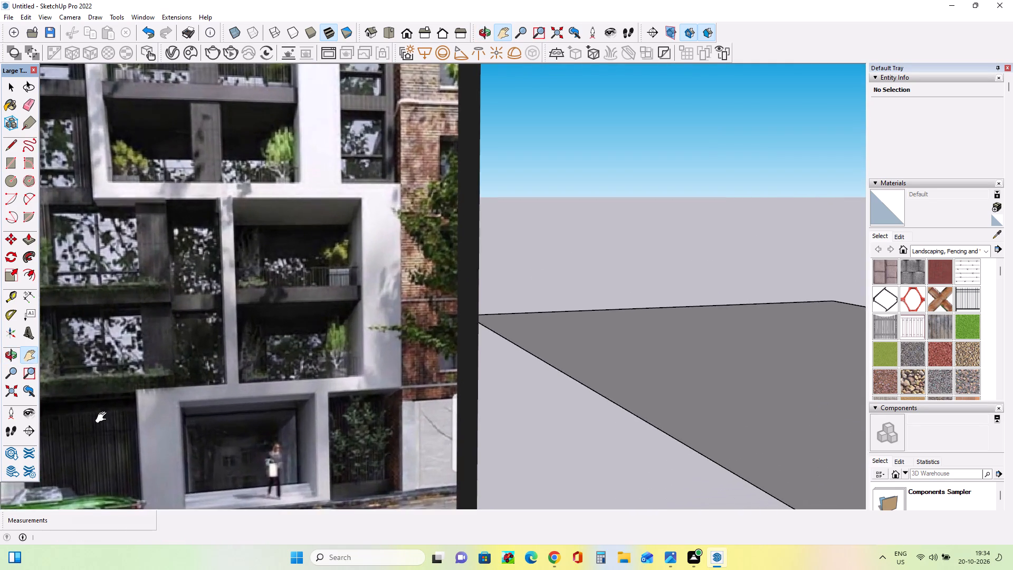
scroll(103, 417, up, 5)
scroll(111, 421, down, 7)
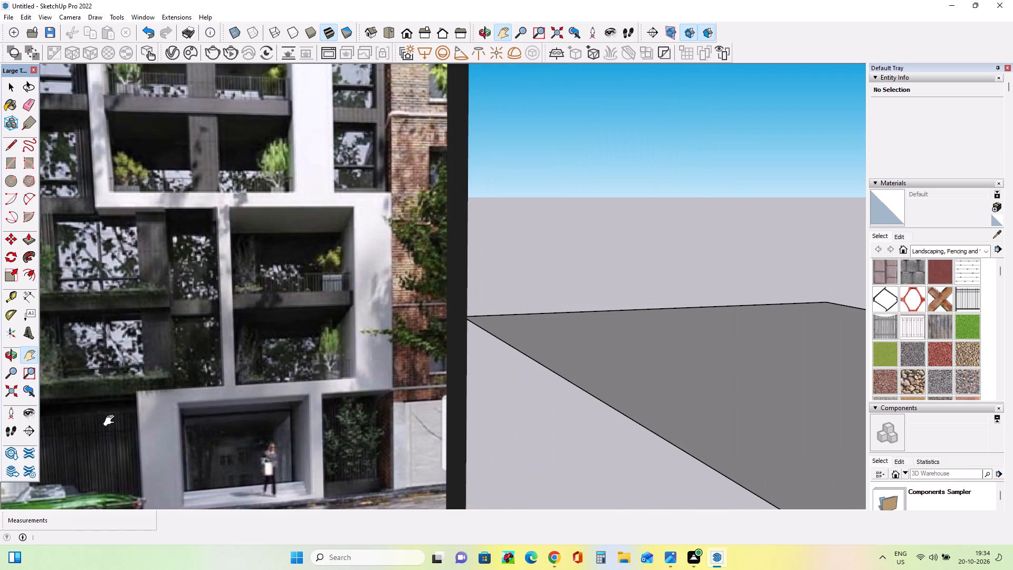
scroll(111, 421, down, 10)
scroll(111, 421, up, 4)
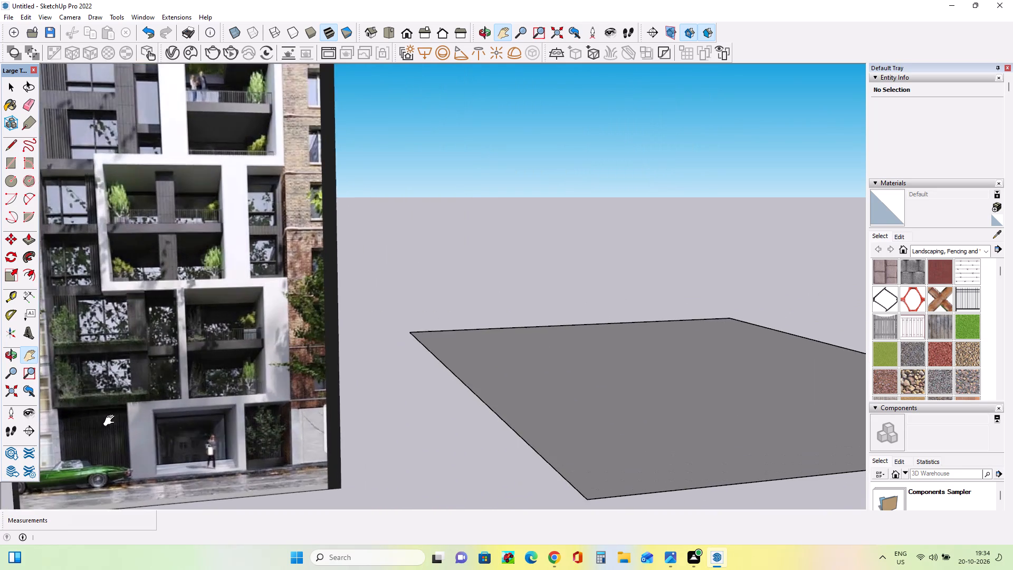
scroll(111, 421, up, 3)
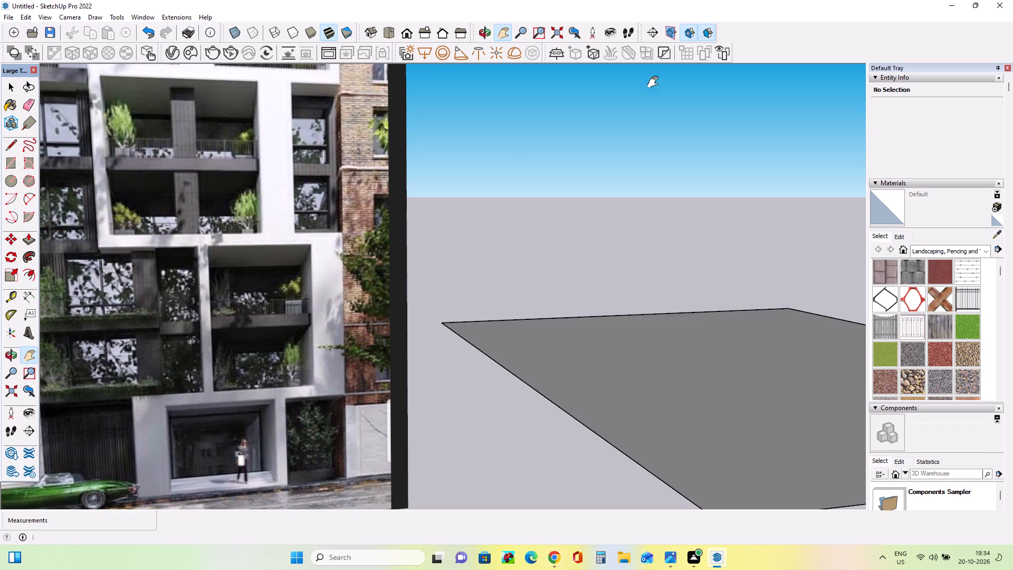
Push/Pull the trimmed ground rectangle upward about 22' 11/16" into a solid block.
scroll(356, 288, down, 3)
scroll(410, 364, down, 3)
scroll(291, 326, down, 4)
middle_drag(473, 413, 437, 376)
scroll(437, 376, down, 6)
scroll(390, 372, down, 4)
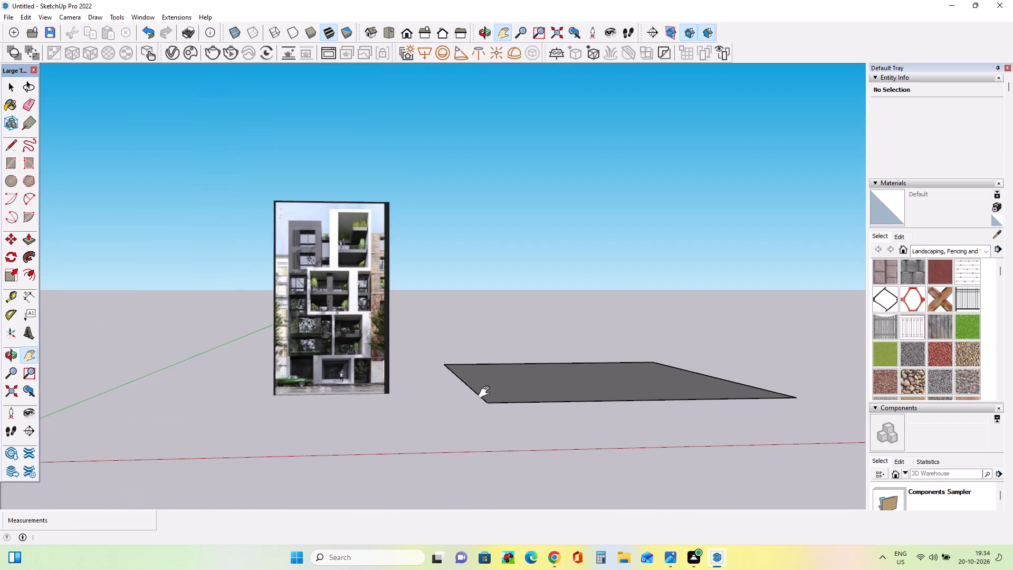
middle_drag(486, 393, 439, 457)
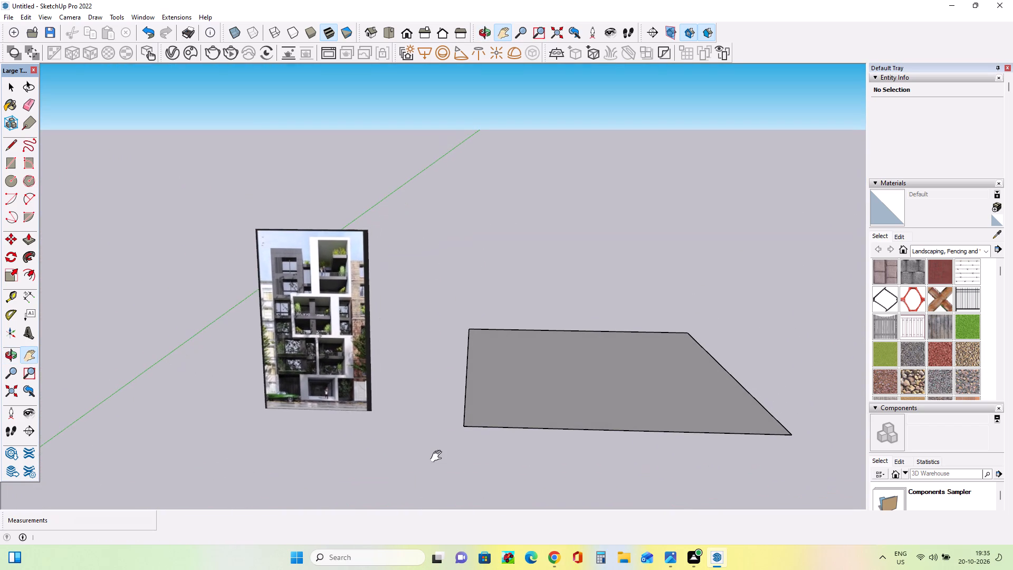
middle_drag(396, 403, 434, 422)
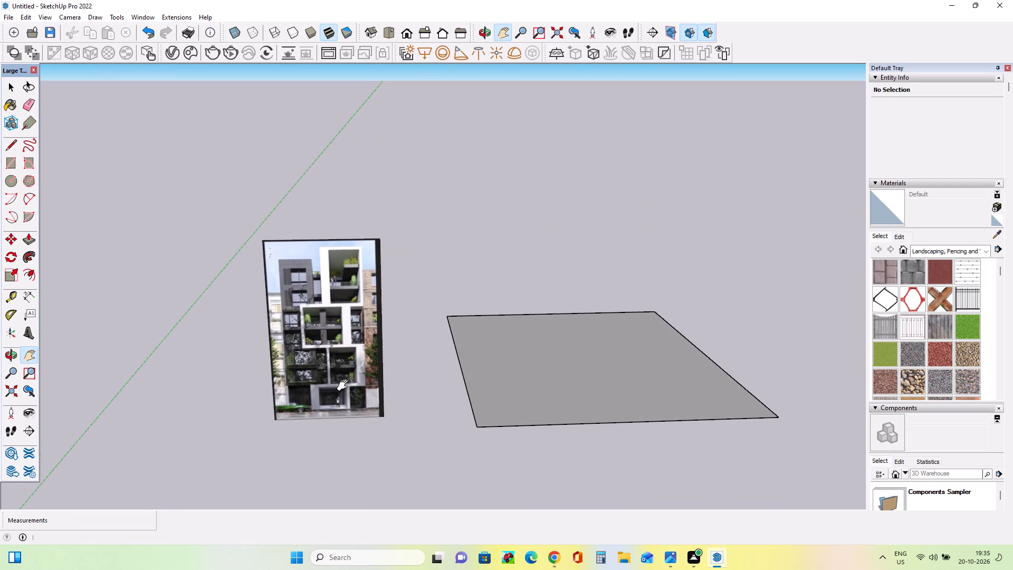
scroll(347, 384, up, 4)
drag(210, 410, 107, 401)
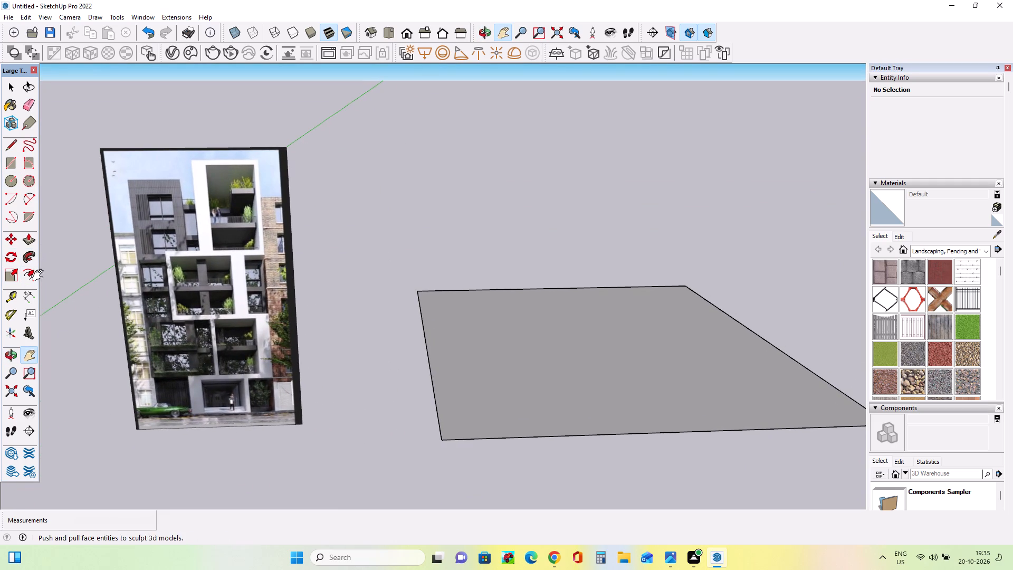
click(25, 233)
click(525, 393)
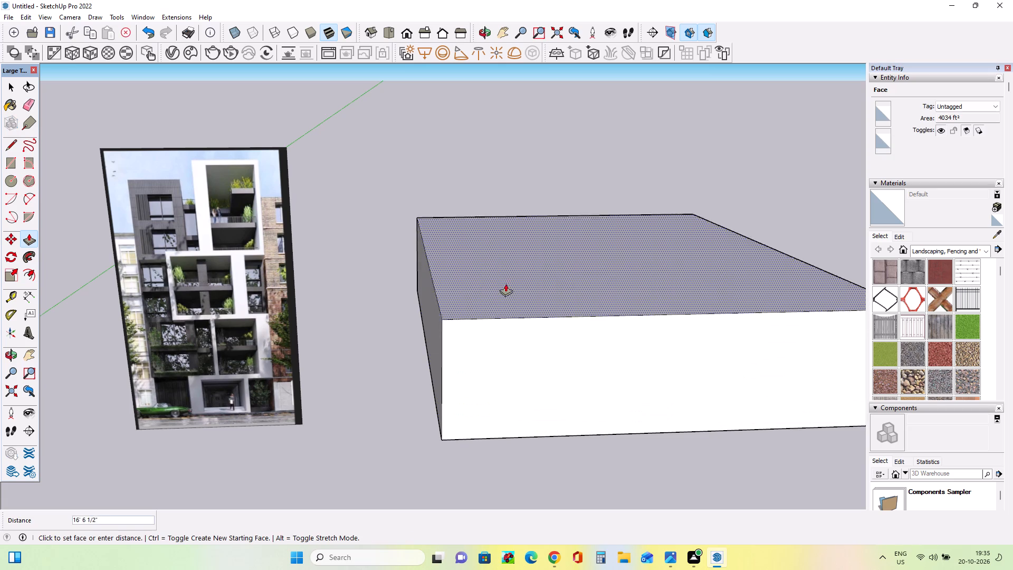
click(458, 246)
Adjust the block's height by lowering its top face about 3' 7 1/2" and raising it back about 9 1/4".
scroll(379, 370, down, 4)
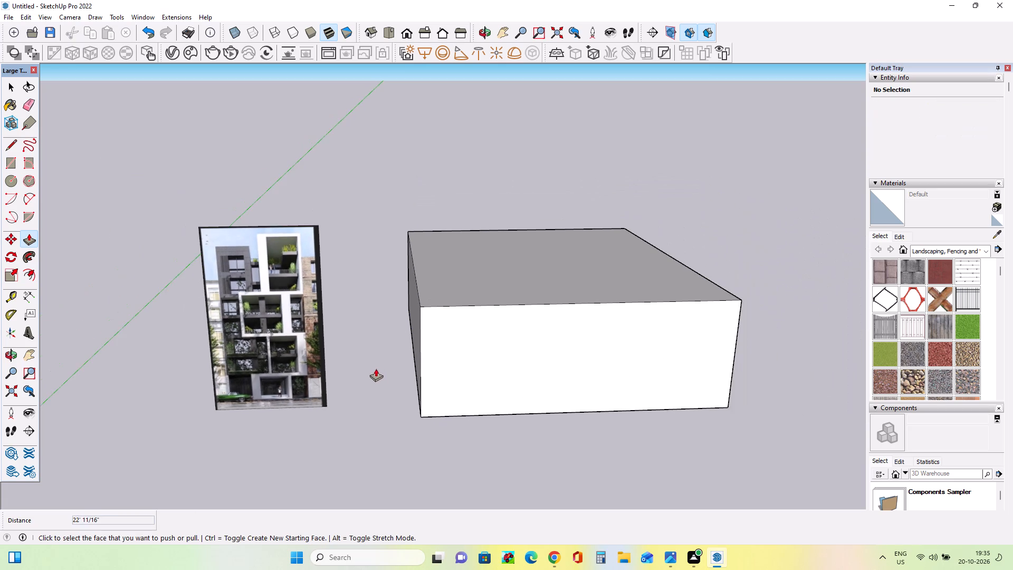
scroll(549, 420, up, 1)
middle_drag(549, 409, 519, 360)
scroll(269, 380, up, 4)
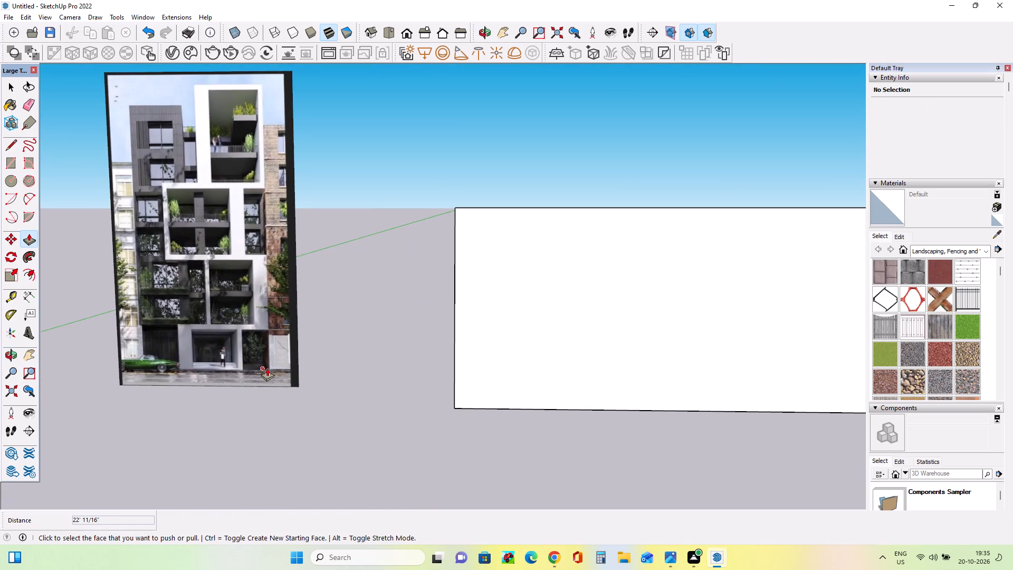
scroll(267, 368, up, 3)
scroll(267, 368, down, 6)
scroll(267, 368, up, 1)
scroll(267, 368, down, 1)
middle_drag(292, 372, 304, 387)
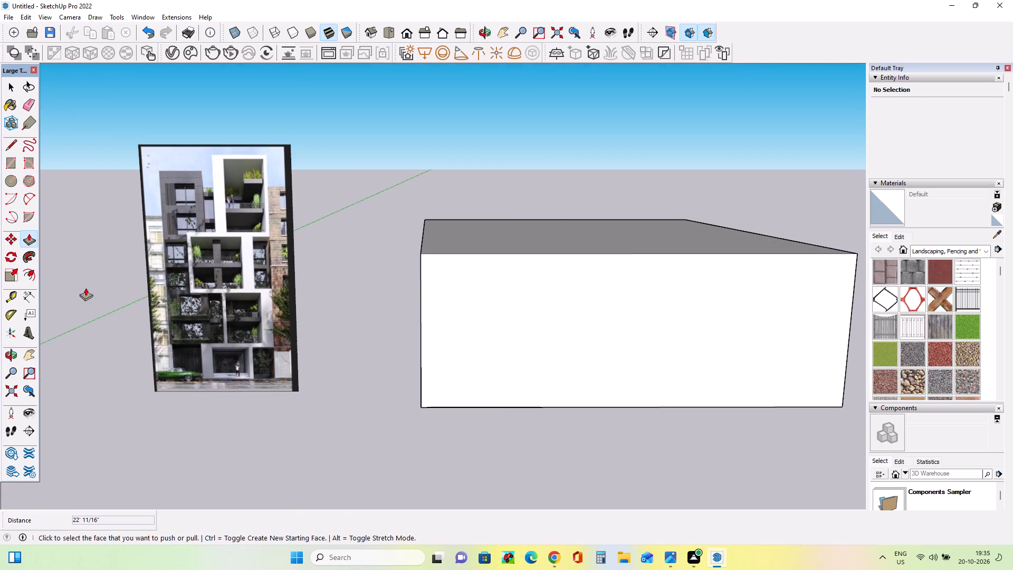
click(545, 227)
click(549, 245)
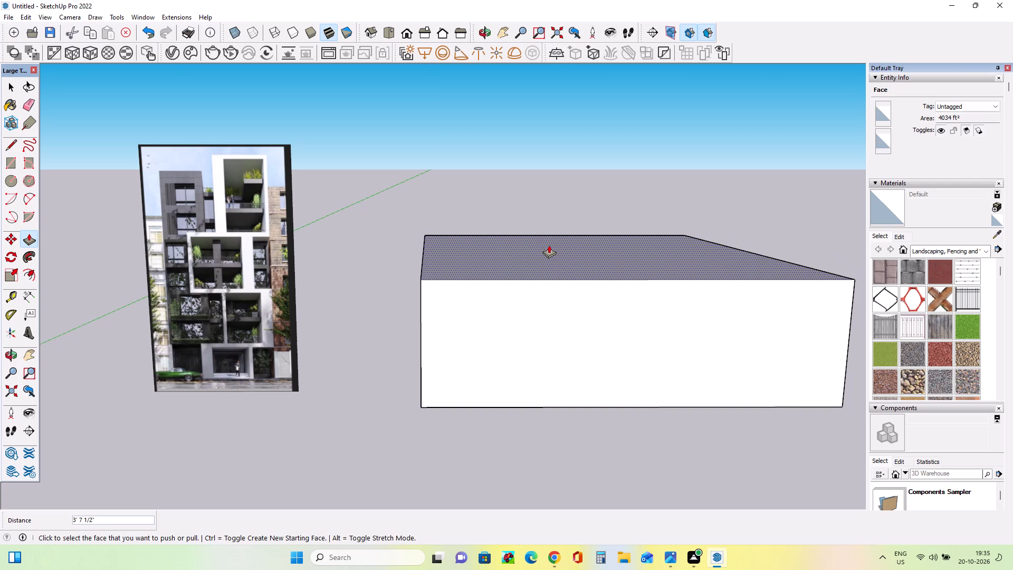
click(557, 264)
click(557, 260)
Draw a rectangle about 16' 11 1/8" square in the lower right corner of the block's front face.
scroll(260, 363, down, 7)
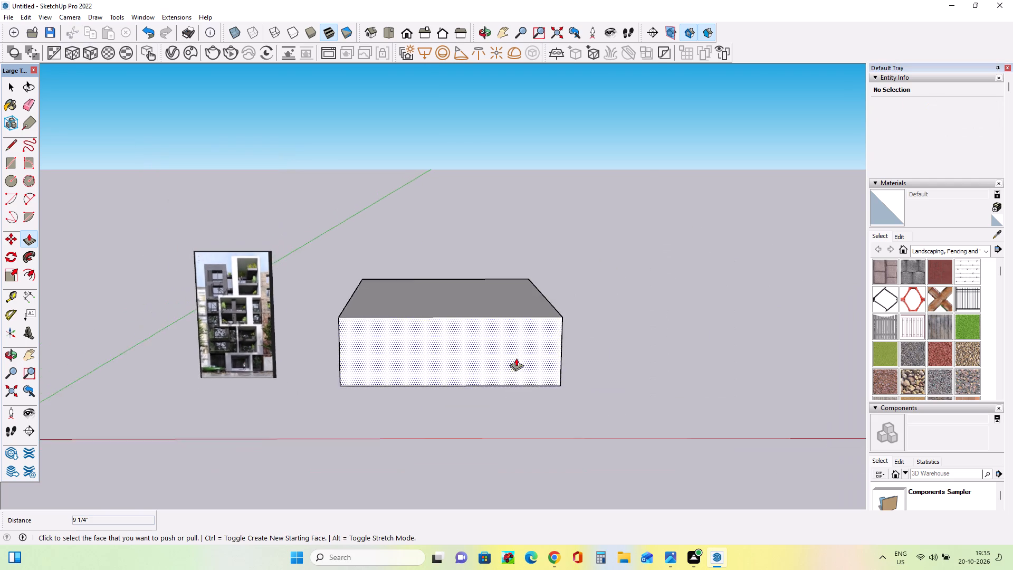
scroll(542, 357, up, 1)
middle_drag(542, 357, 569, 337)
scroll(475, 336, up, 4)
scroll(480, 339, down, 4)
scroll(480, 339, up, 1)
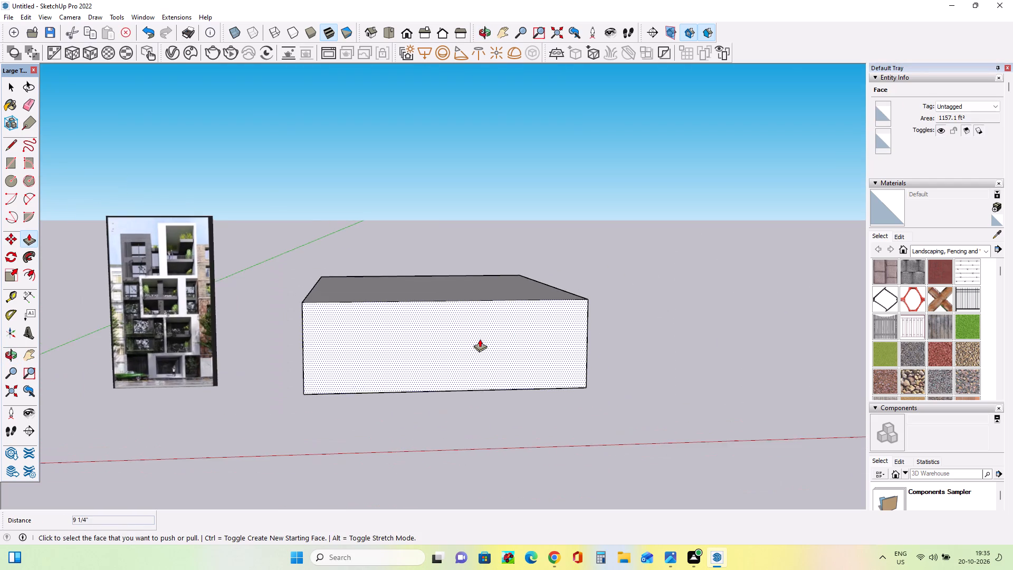
scroll(480, 339, up, 1)
click(8, 163)
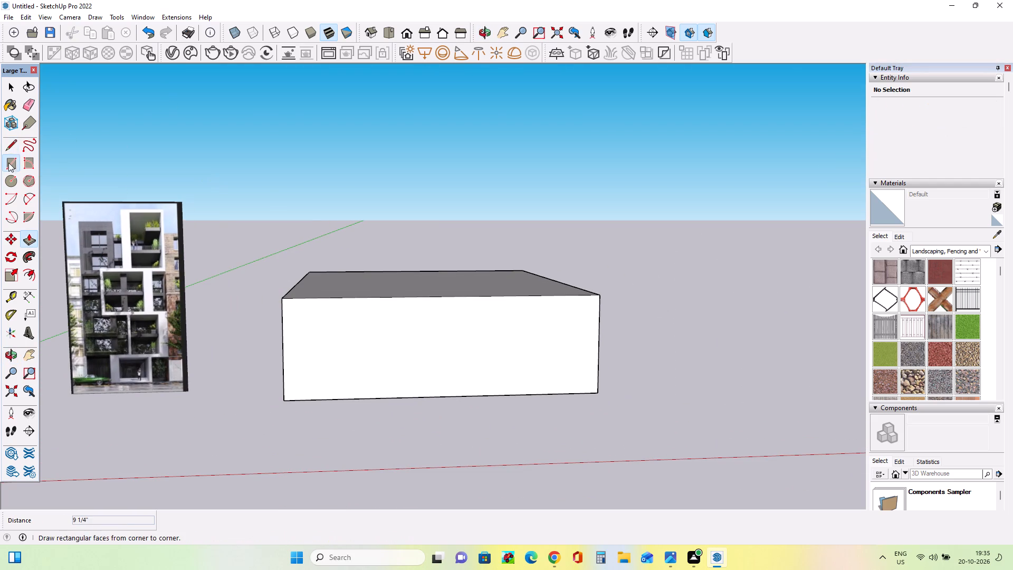
click(512, 395)
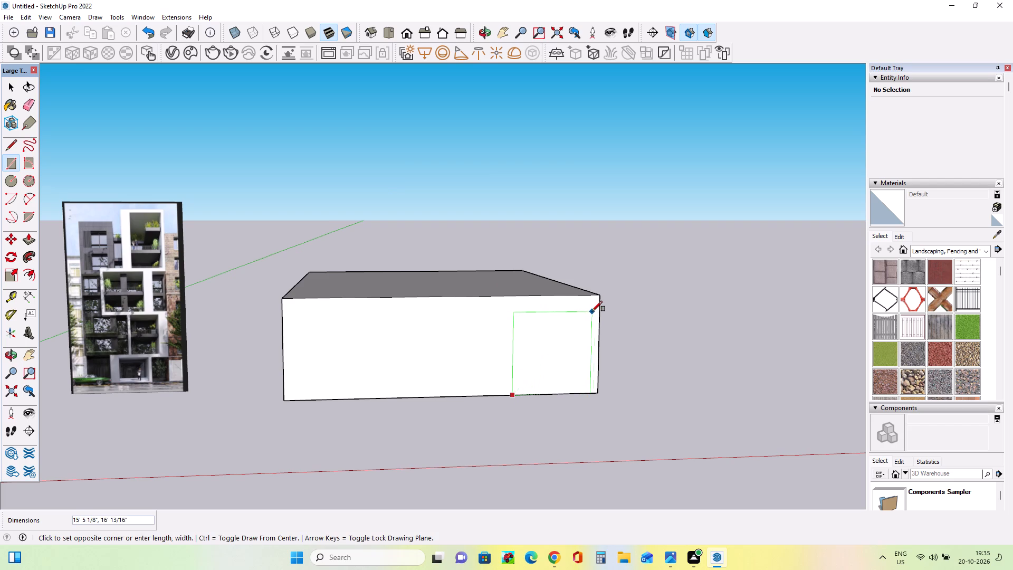
click(598, 309)
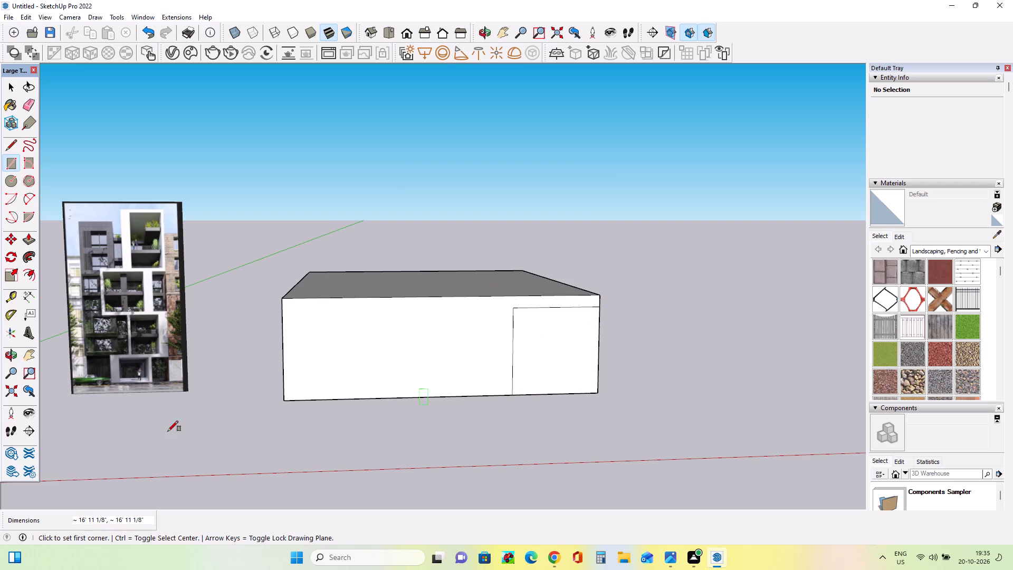
Examine the ground-floor entrance and side bays in the facade image against the block's front face.
scroll(184, 385, up, 4)
scroll(184, 384, down, 1)
scroll(184, 384, up, 7)
scroll(184, 384, down, 1)
scroll(184, 384, up, 2)
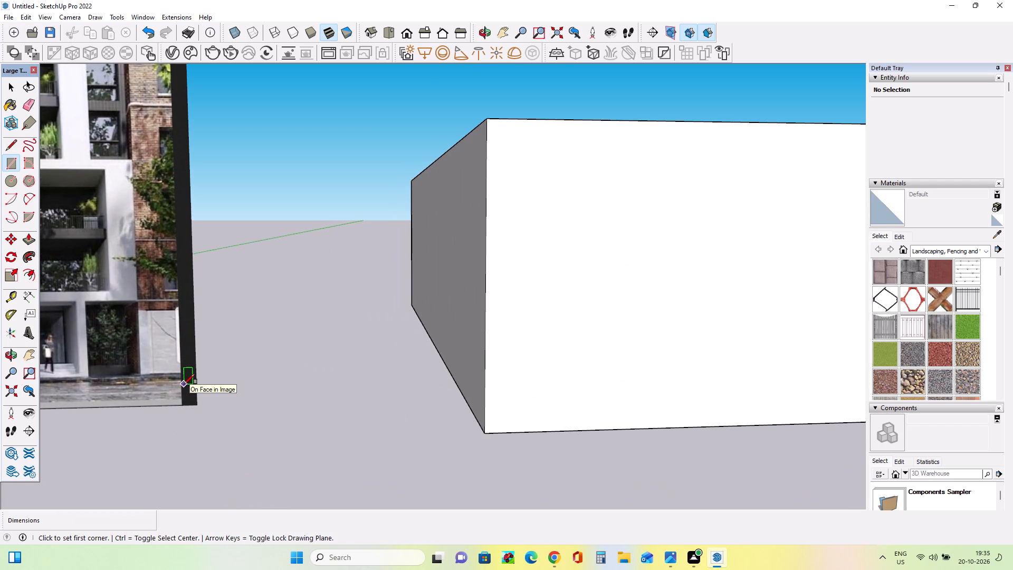
scroll(135, 339, up, 3)
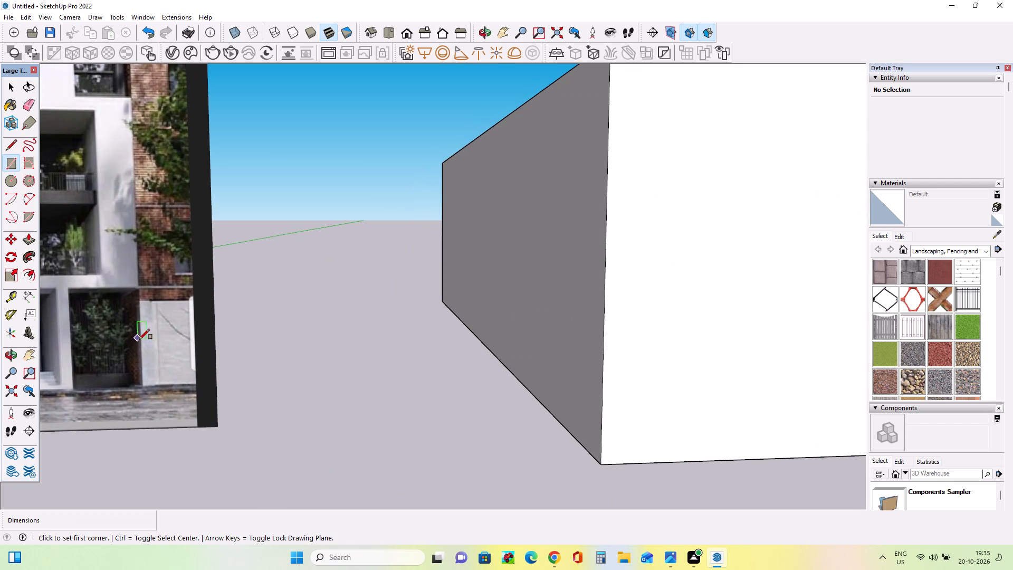
scroll(184, 368, down, 10)
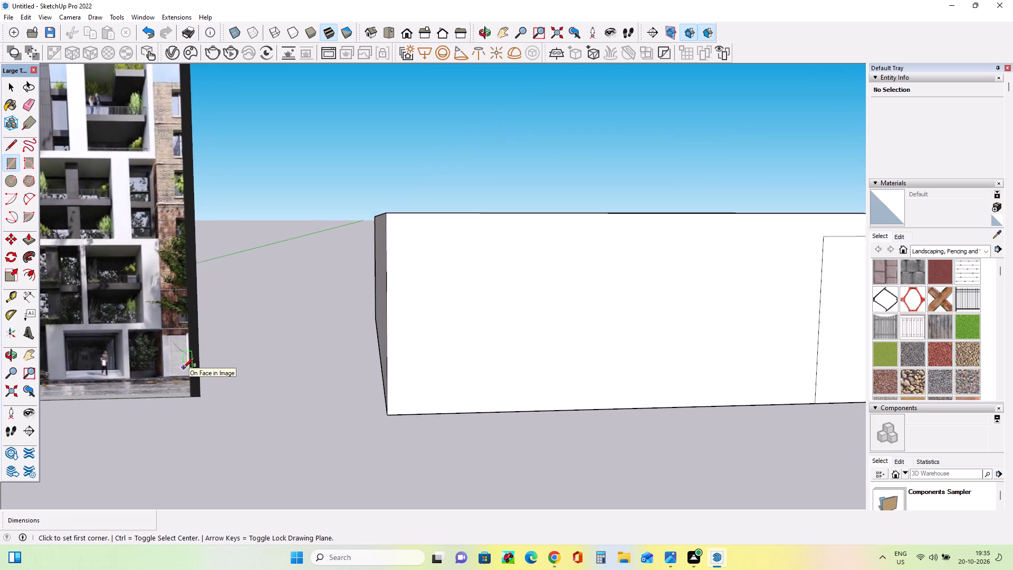
scroll(184, 368, down, 2)
scroll(184, 368, up, 1)
scroll(184, 368, down, 3)
middle_drag(193, 374, 199, 390)
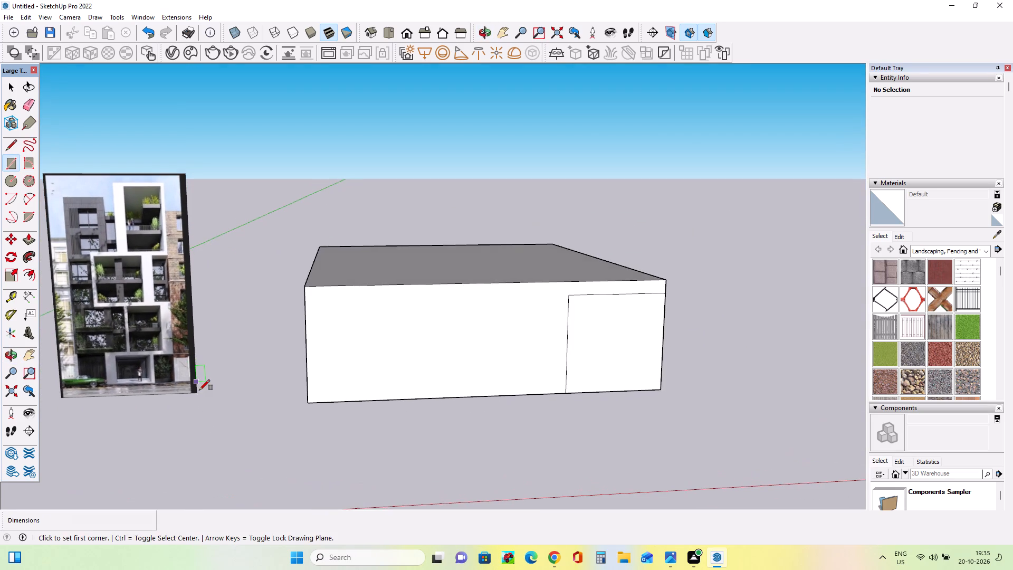
scroll(199, 390, down, 3)
middle_drag(221, 395, 229, 409)
scroll(144, 381, up, 1)
scroll(143, 381, down, 1)
scroll(143, 381, up, 3)
scroll(144, 379, down, 1)
scroll(144, 379, up, 5)
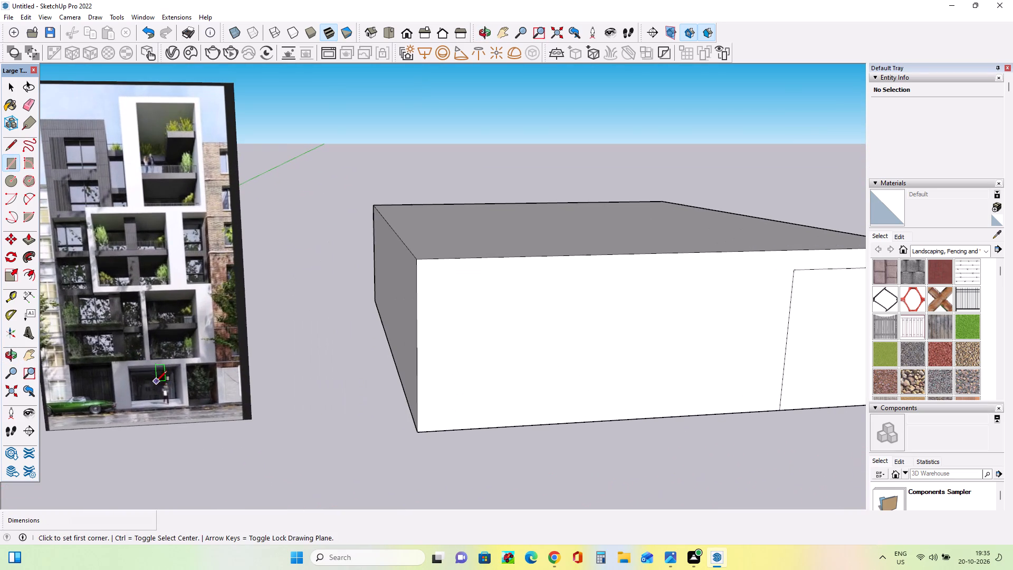
scroll(563, 362, down, 3)
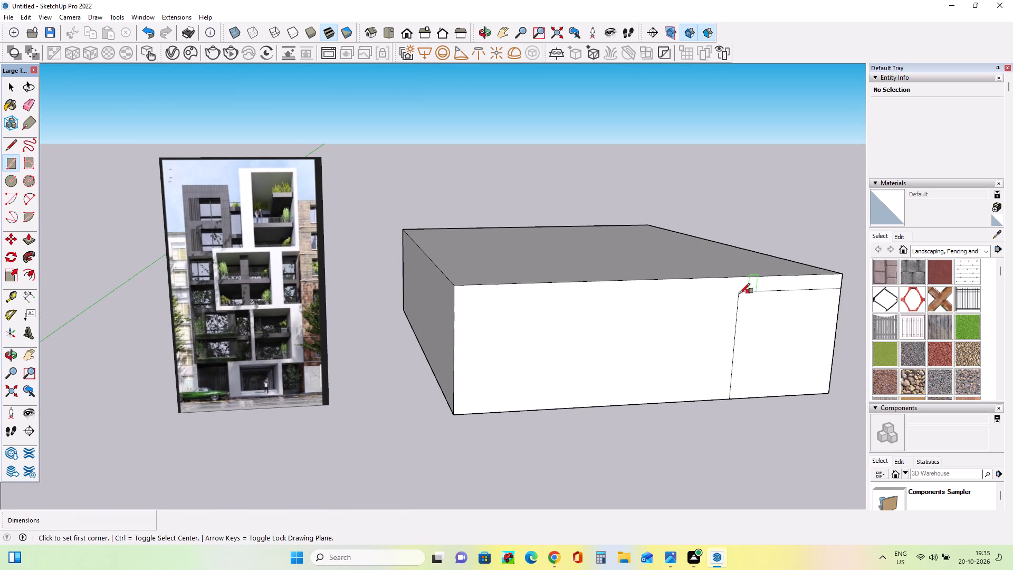
Draw a rectangle about 24' 4 9/16" wide and 16' 11 1/8" high on the front face, adjoining the existing rectangle and reaching the base edge.
click(739, 294)
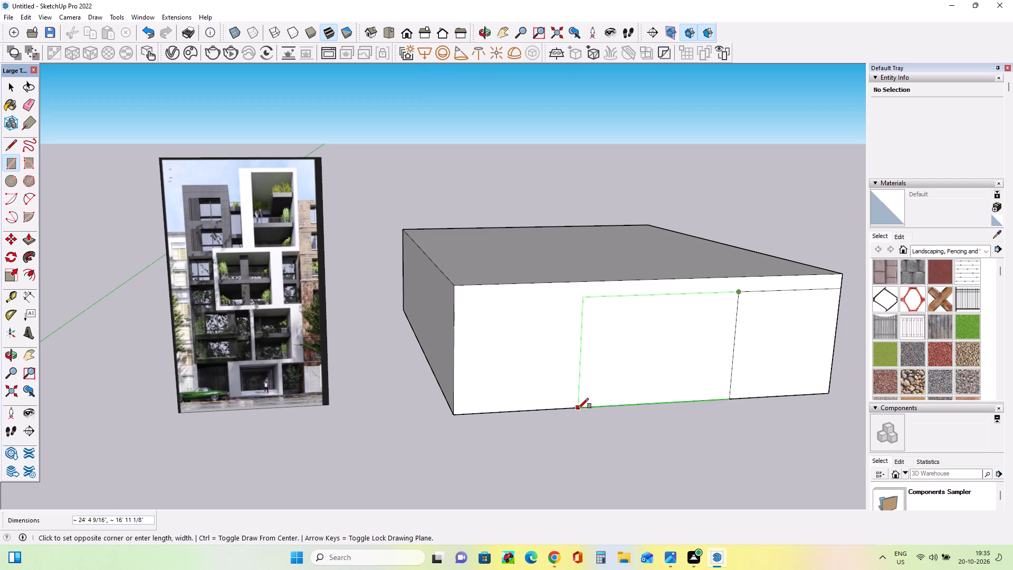
click(578, 408)
Draw a third front-face rectangle about 15' 2 7/16" wide and 16' 11 1/8" high beside the middle one, leaving a narrow strip at the block's left corner.
middle_drag(578, 408, 578, 416)
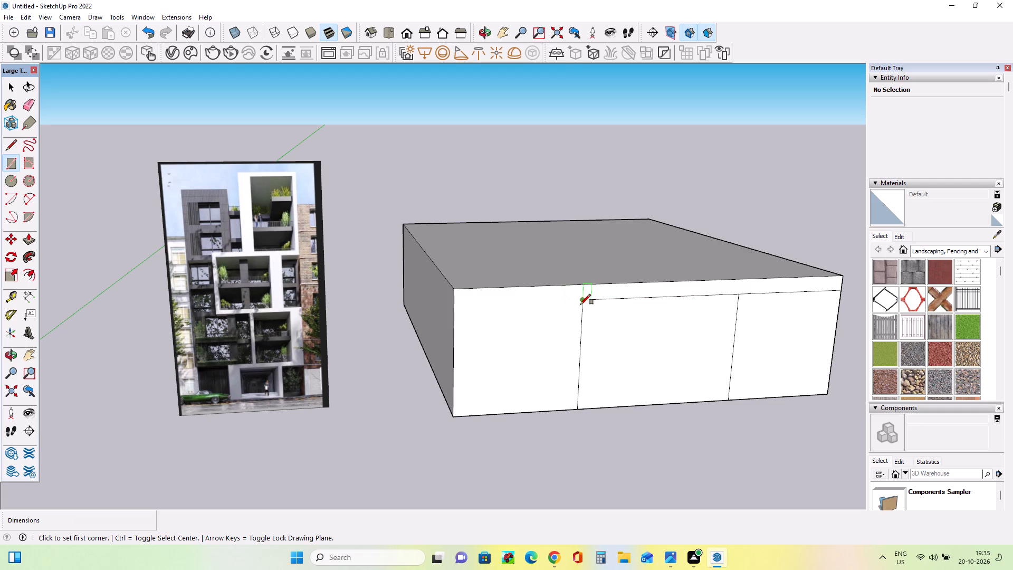
click(580, 305)
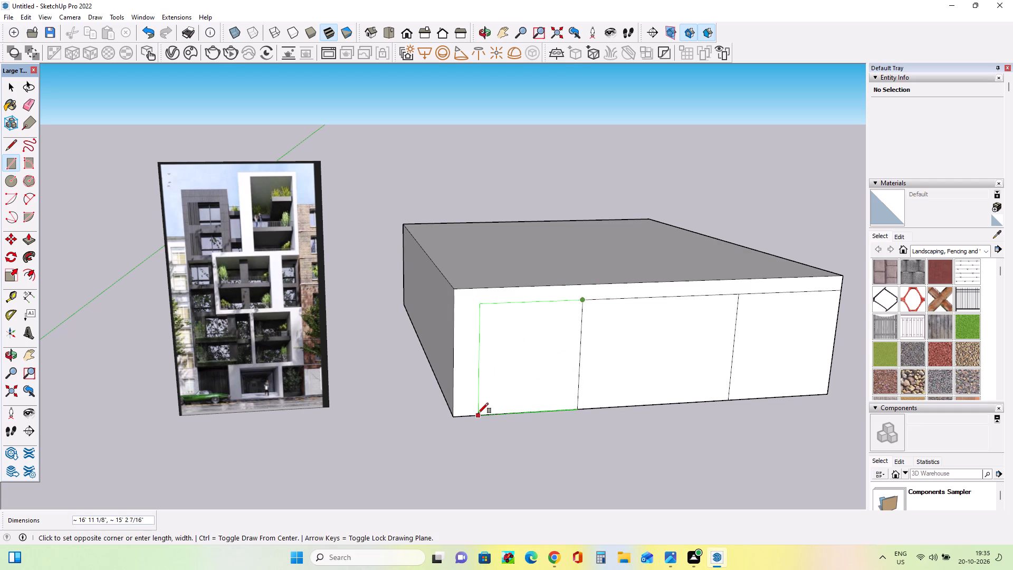
click(478, 413)
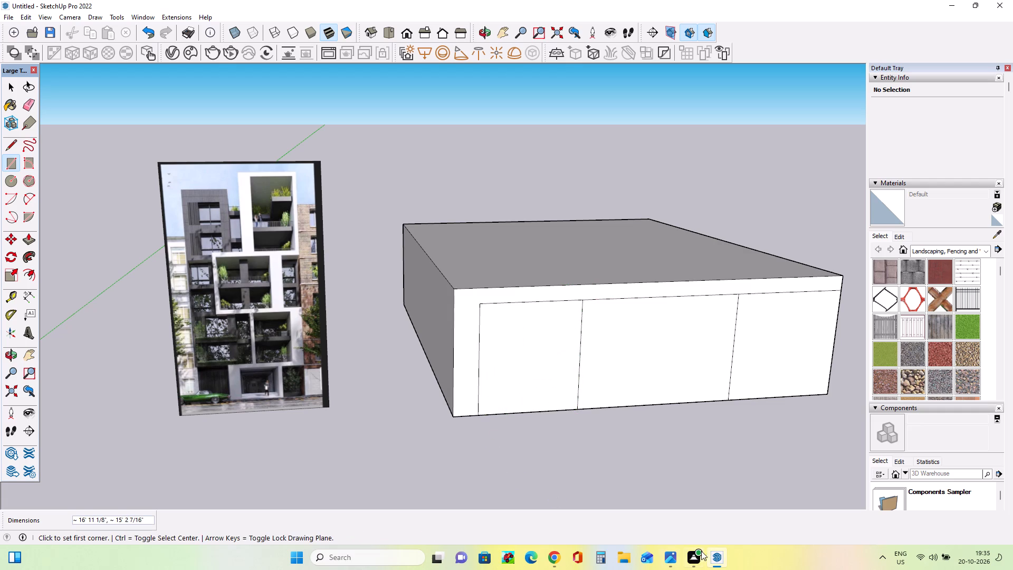
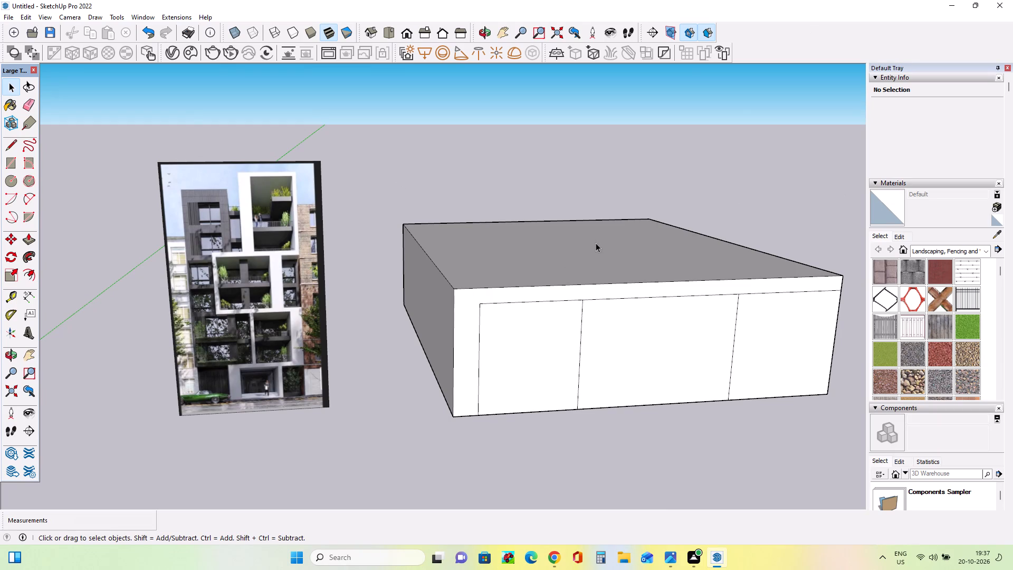
Draw another rectangle at the front of the ground-floor block with the Rectangle tool.
middle_drag(581, 395, 510, 390)
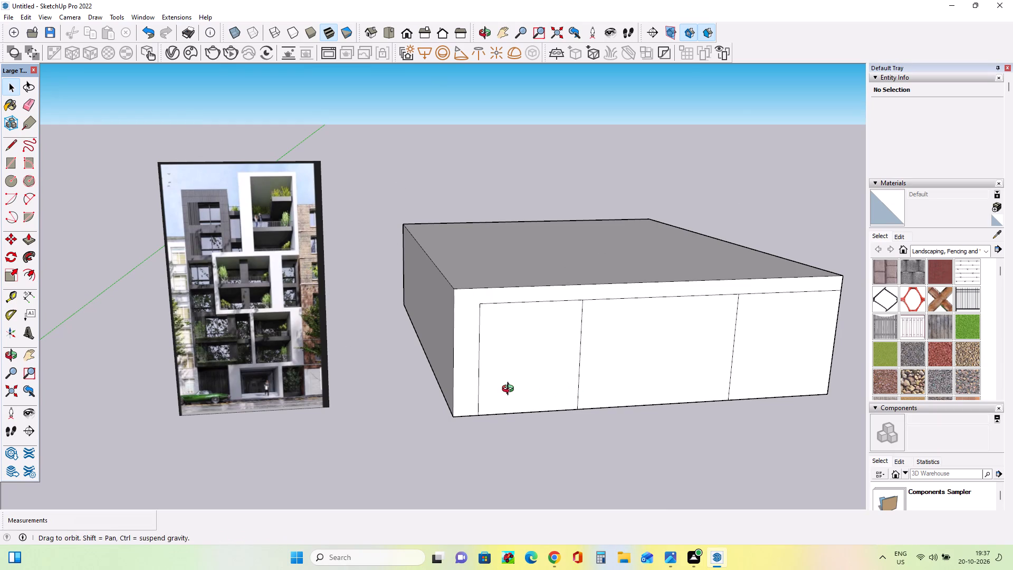
middle_drag(510, 390, 420, 369)
middle_drag(510, 393, 529, 392)
scroll(529, 392, down, 3)
middle_drag(568, 398, 627, 402)
scroll(609, 363, up, 3)
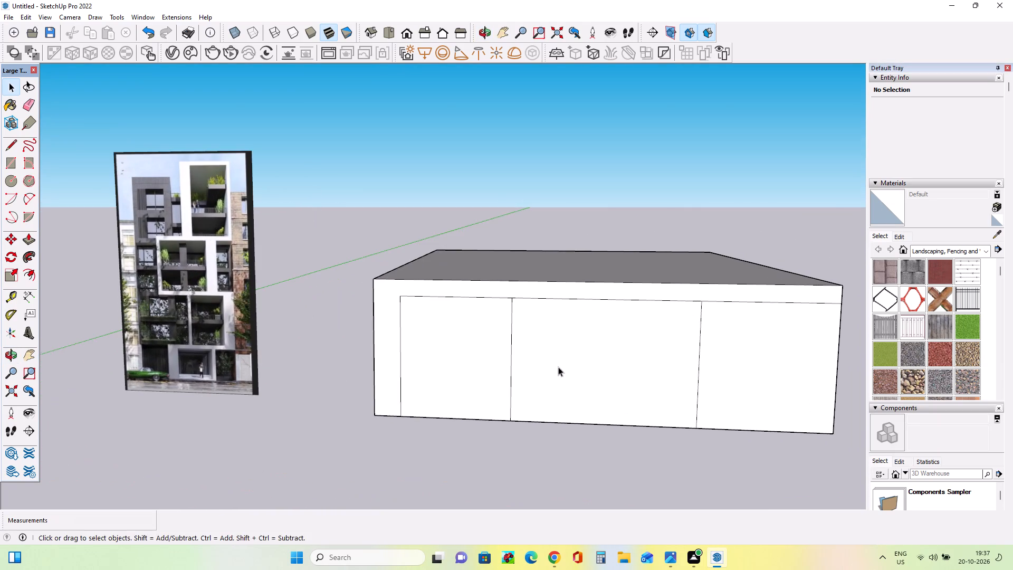
middle_drag(567, 372, 587, 385)
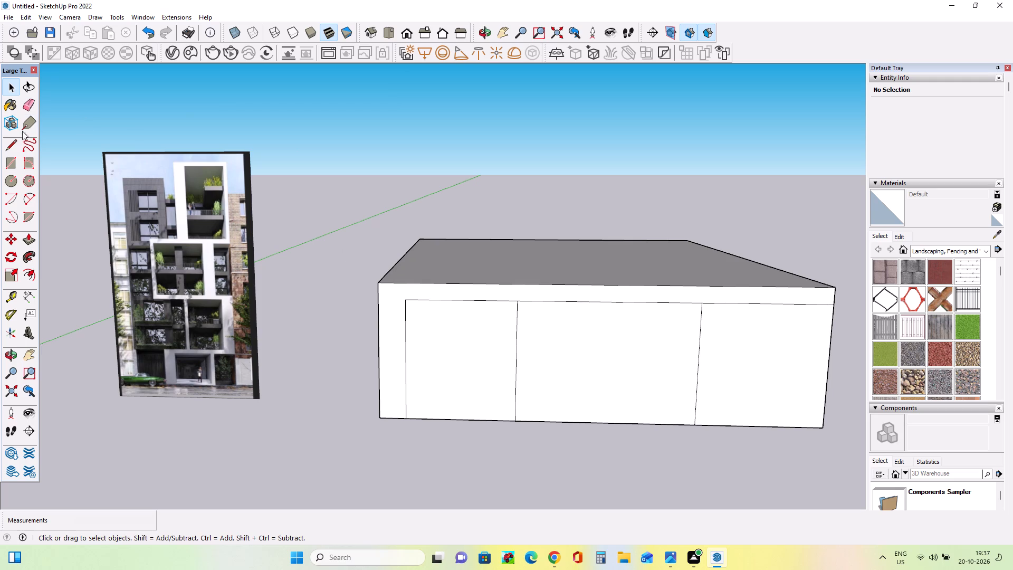
click(13, 165)
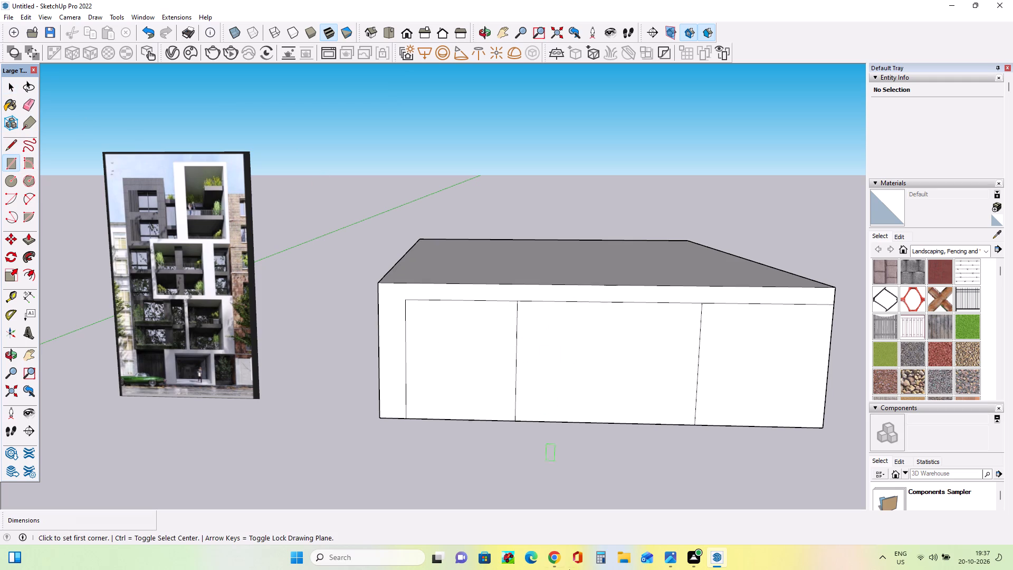
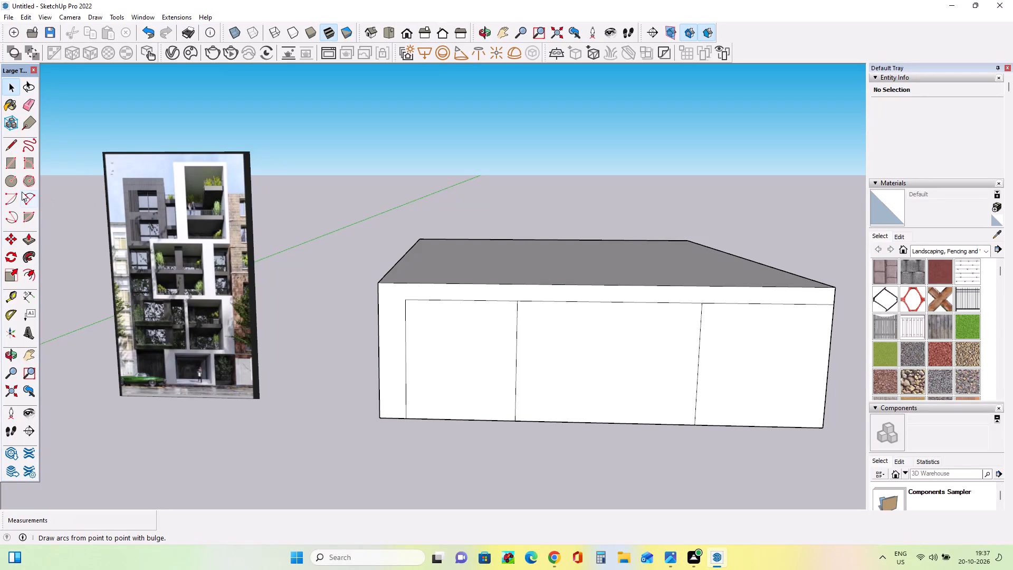
Draw a rectangle about 18' 9" by 12' 9" inside the middle panel of the ground-floor front face.
click(13, 164)
click(520, 303)
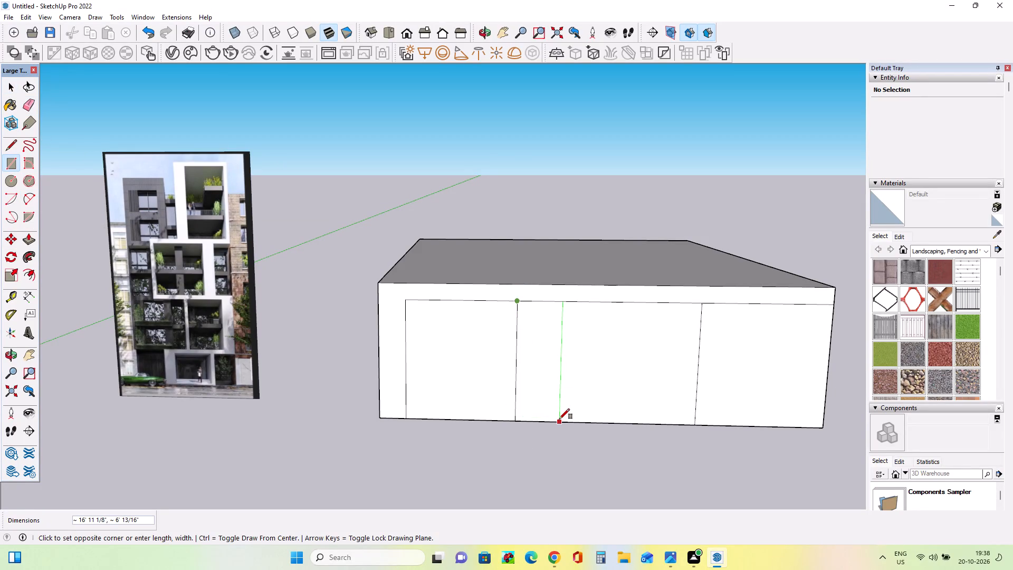
key(Escape)
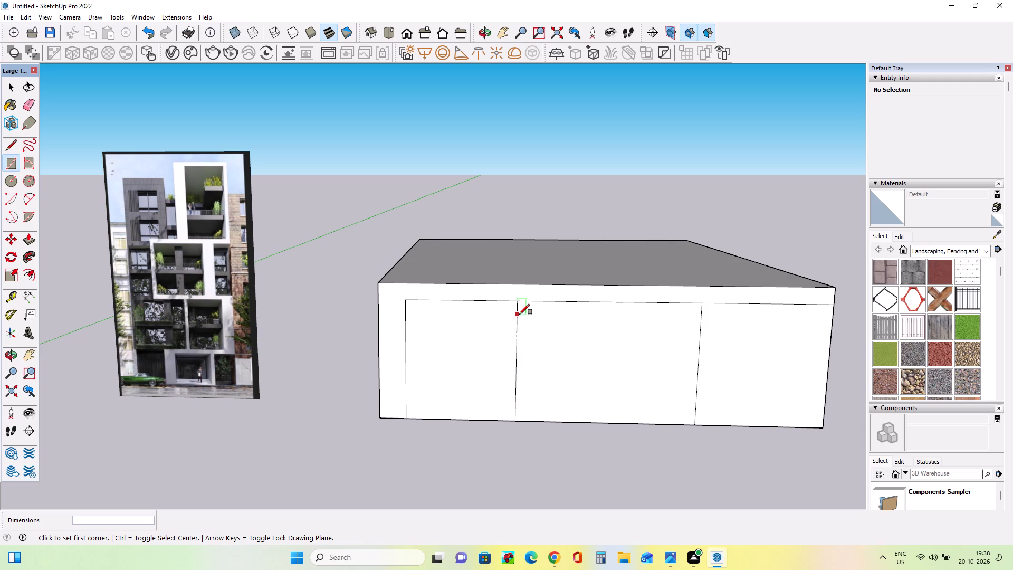
click(519, 315)
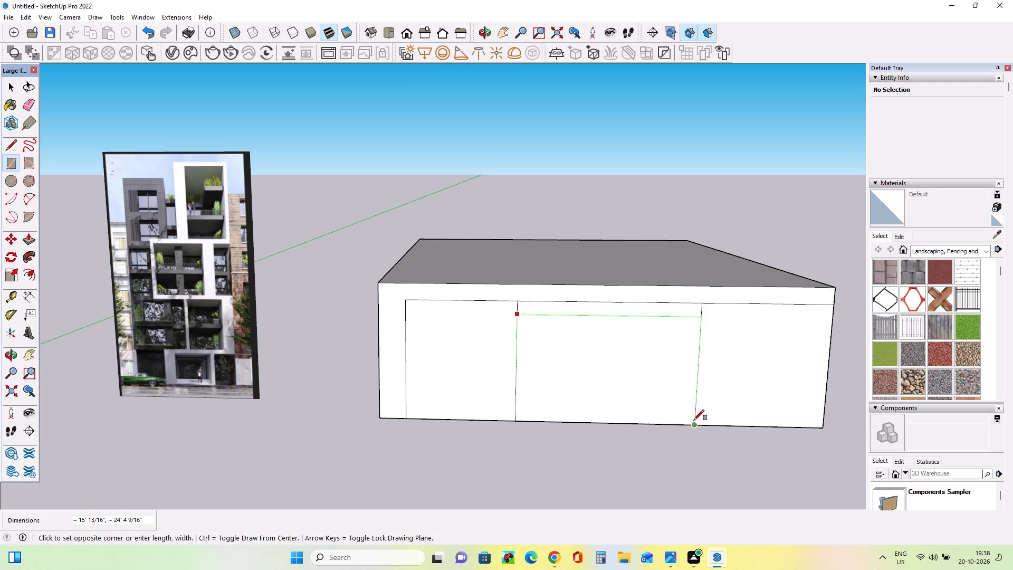
key(Escape)
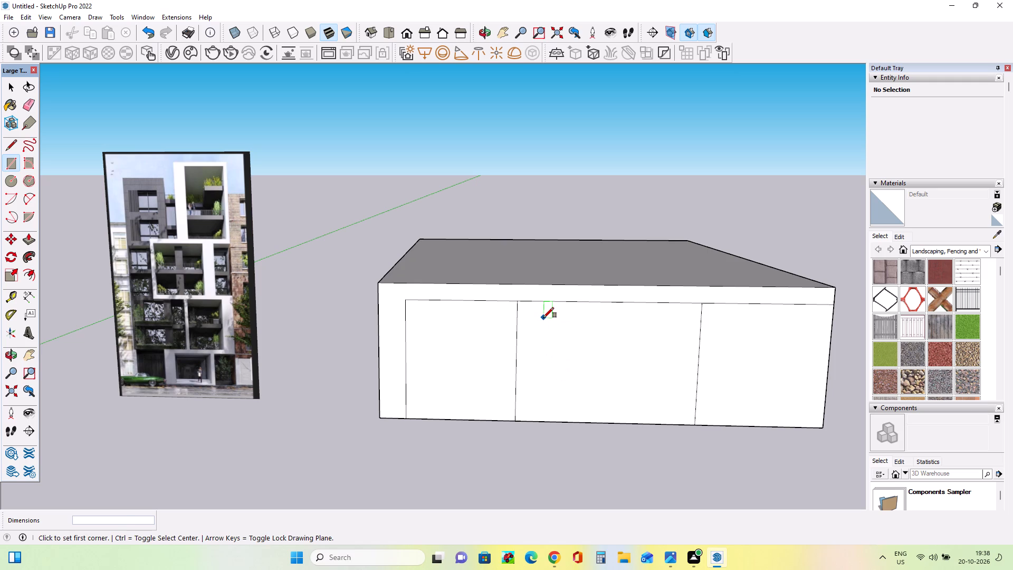
click(543, 318)
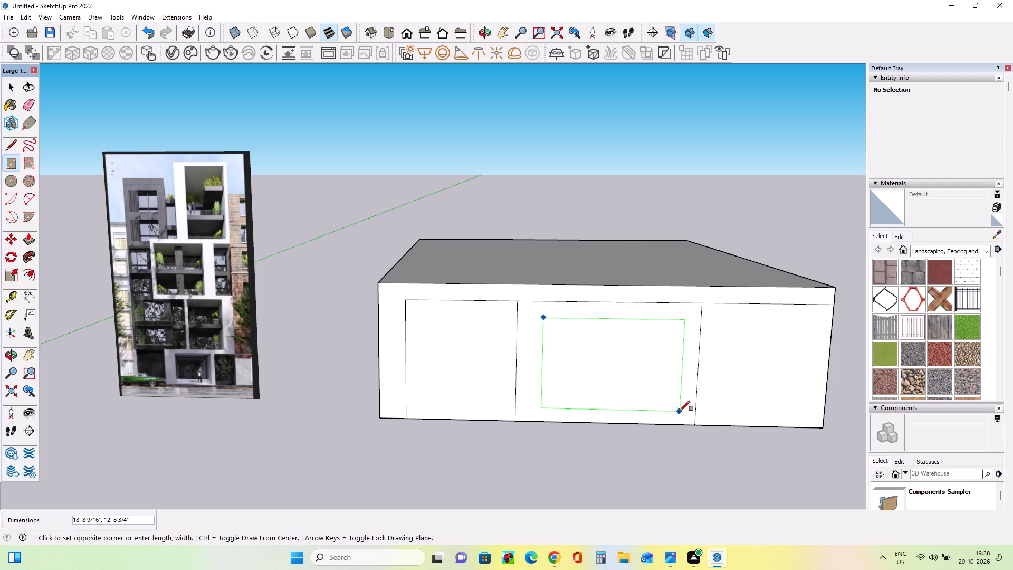
click(680, 411)
Push the middle panel's inner rectangle about 11' 4" into the block to form the entrance recess.
middle_click(559, 438)
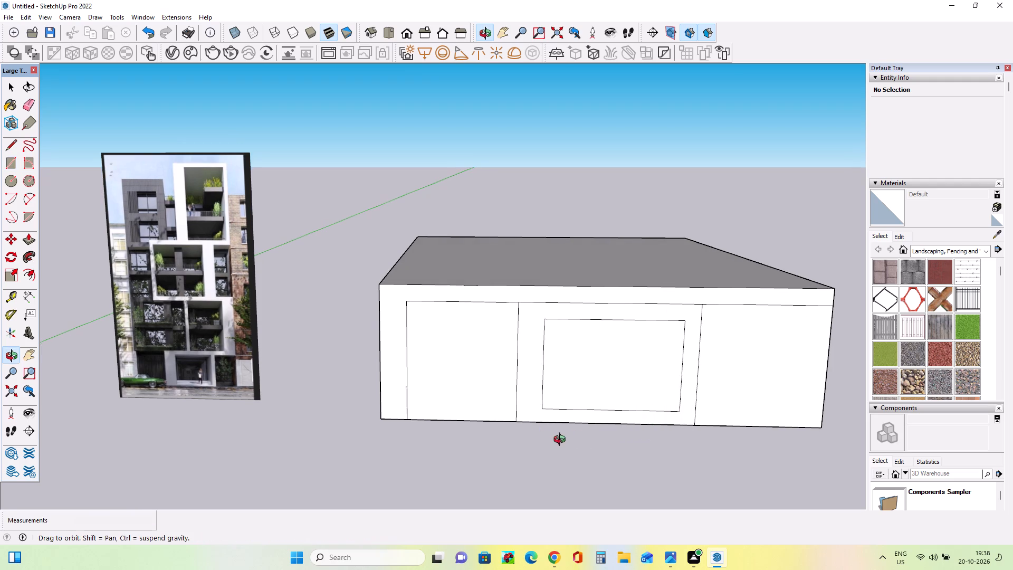
click(31, 242)
click(608, 358)
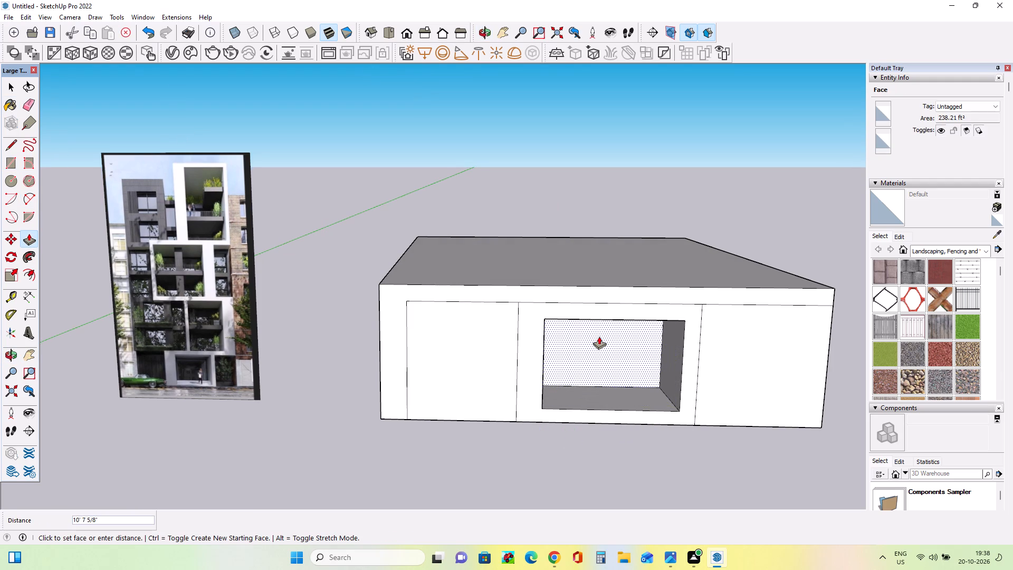
click(599, 335)
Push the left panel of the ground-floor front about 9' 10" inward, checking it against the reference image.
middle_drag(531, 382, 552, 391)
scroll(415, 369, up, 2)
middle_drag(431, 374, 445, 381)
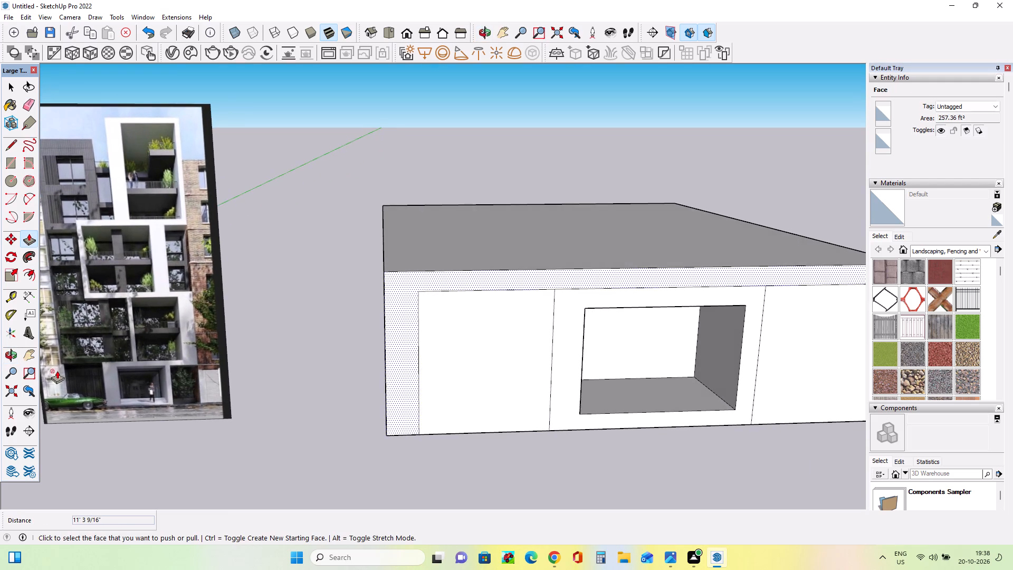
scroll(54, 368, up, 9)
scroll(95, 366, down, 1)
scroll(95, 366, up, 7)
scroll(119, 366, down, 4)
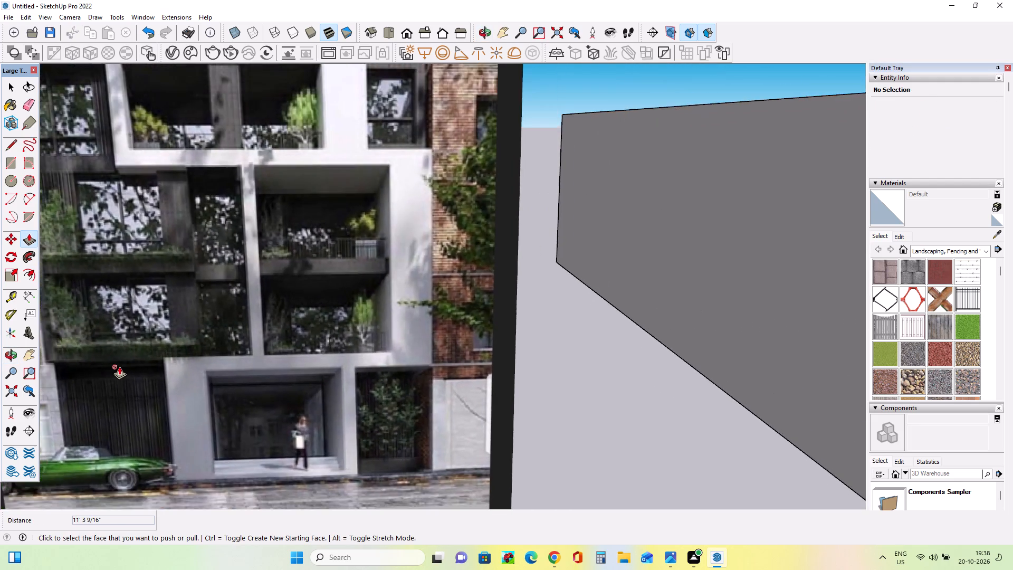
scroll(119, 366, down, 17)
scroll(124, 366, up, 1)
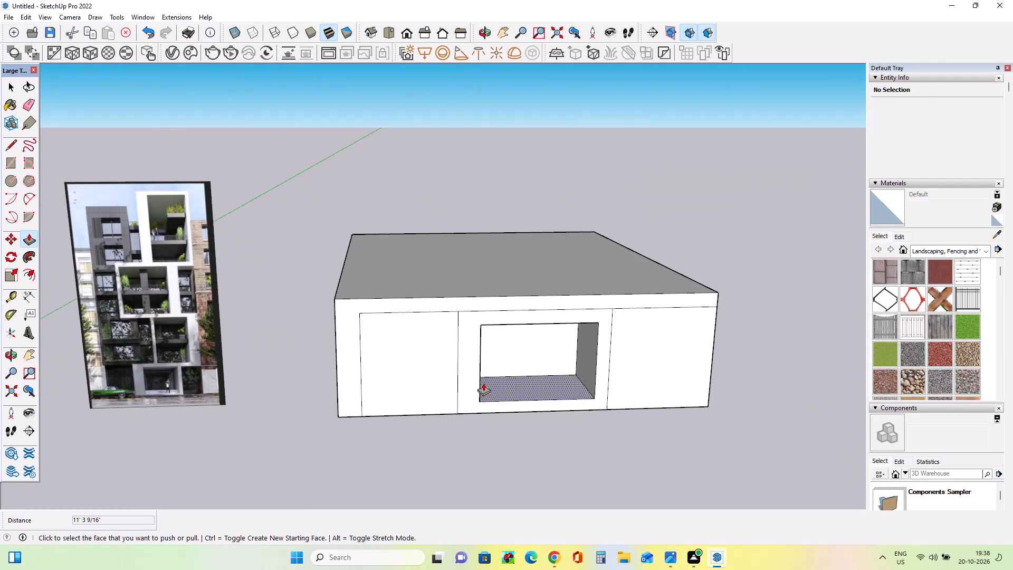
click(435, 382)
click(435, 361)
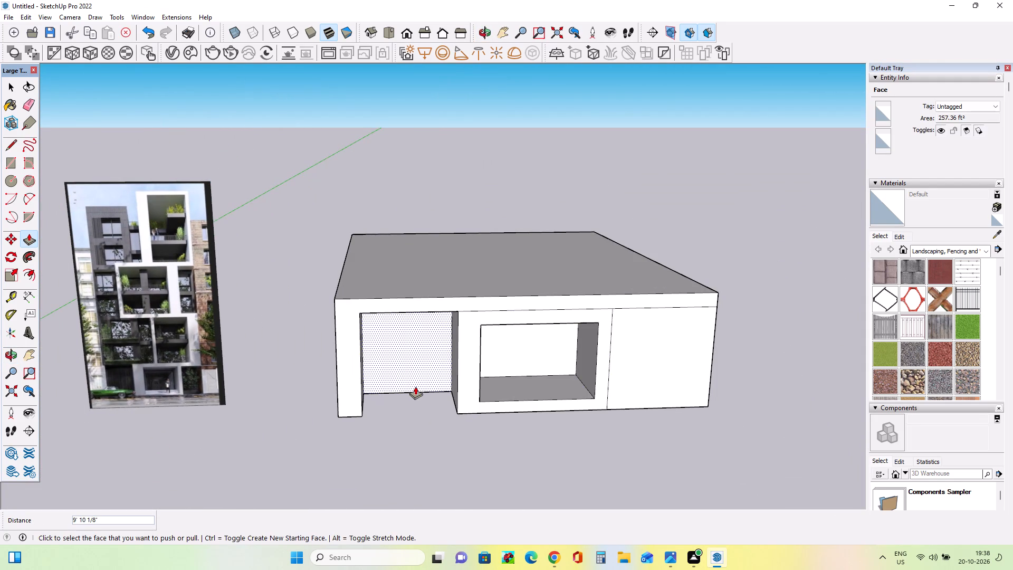
Examine the planted bay beside the entrance and the lower floors in the facade reference image.
middle_drag(420, 388, 387, 378)
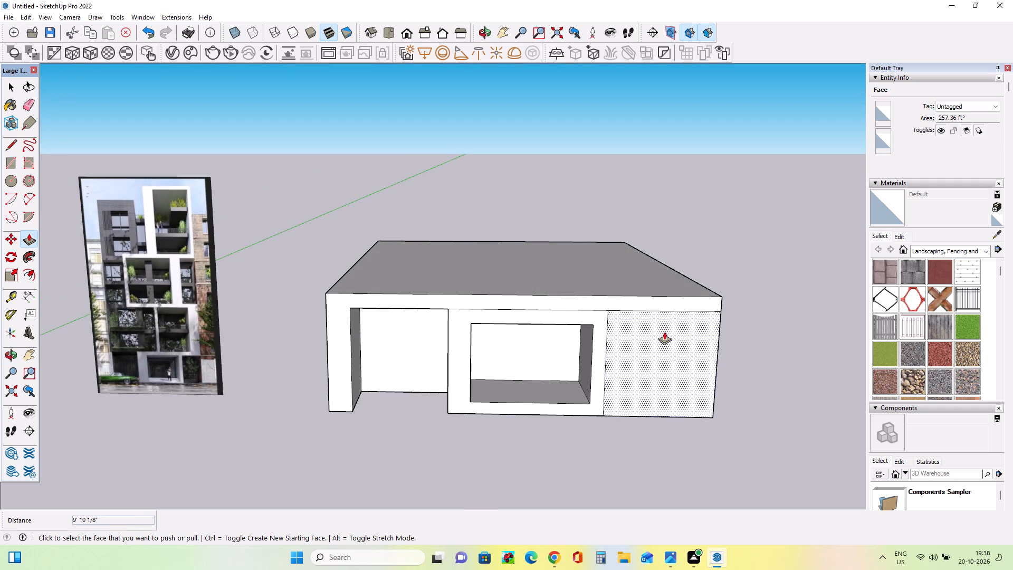
scroll(659, 358, up, 5)
scroll(659, 358, down, 6)
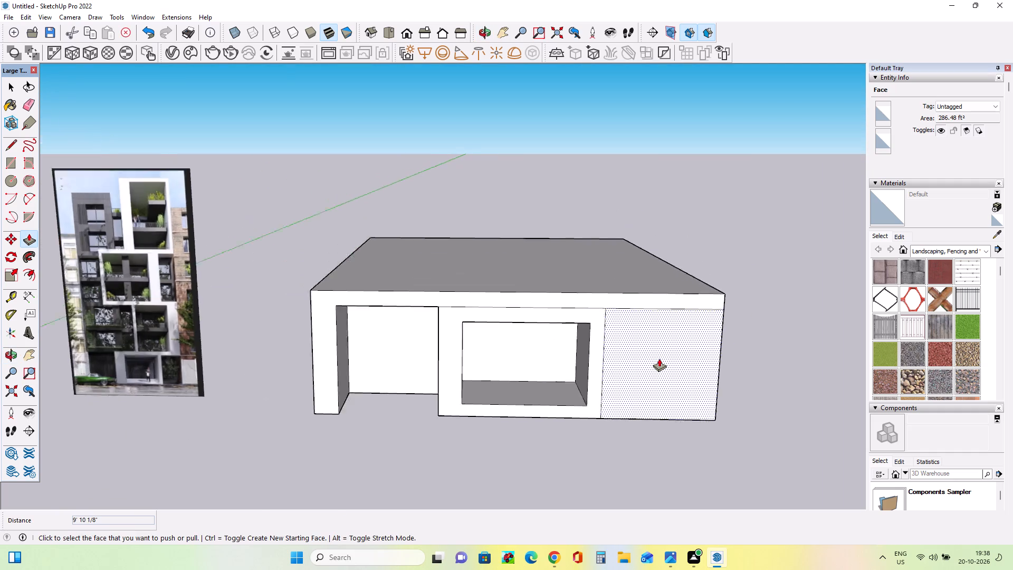
scroll(659, 358, down, 1)
scroll(236, 346, up, 10)
scroll(199, 385, up, 7)
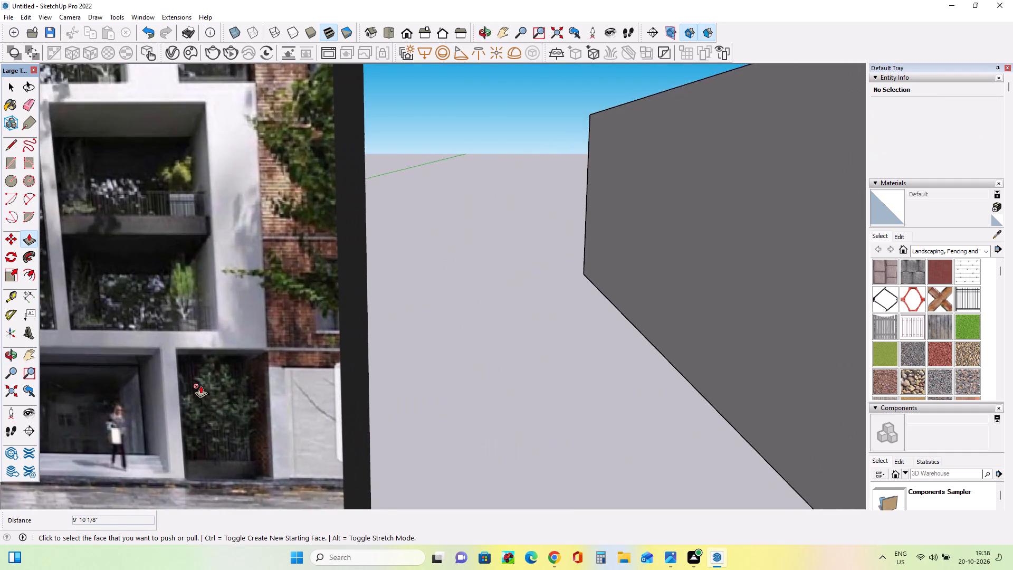
scroll(200, 385, up, 3)
scroll(200, 385, down, 3)
scroll(232, 452, up, 7)
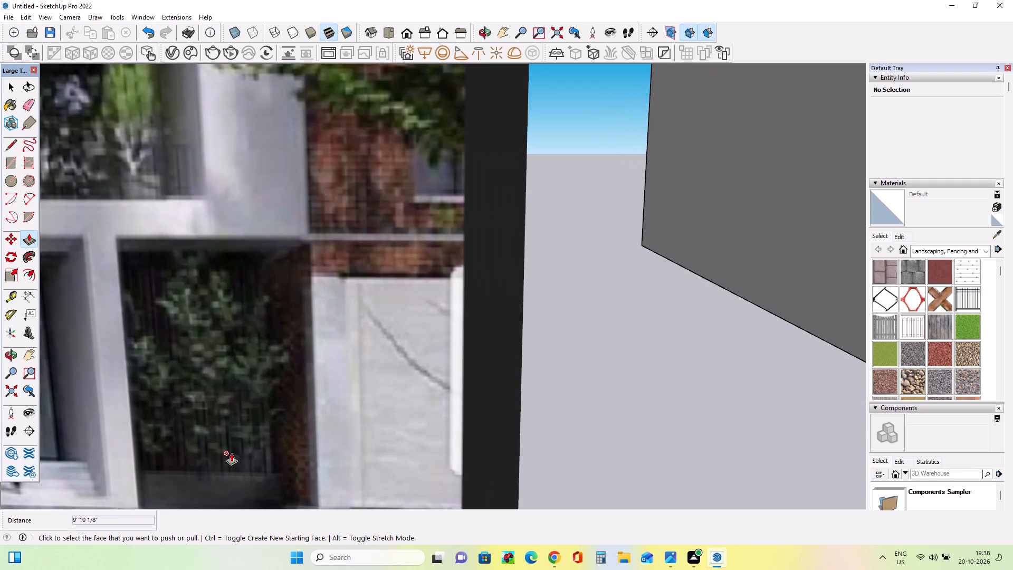
scroll(230, 415, down, 3)
scroll(246, 442, up, 4)
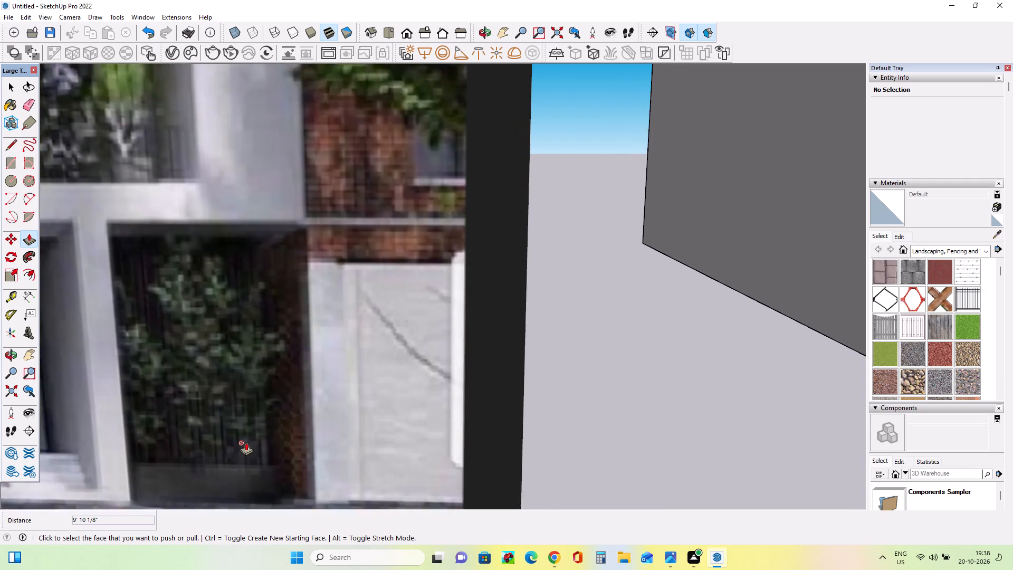
scroll(238, 442, down, 3)
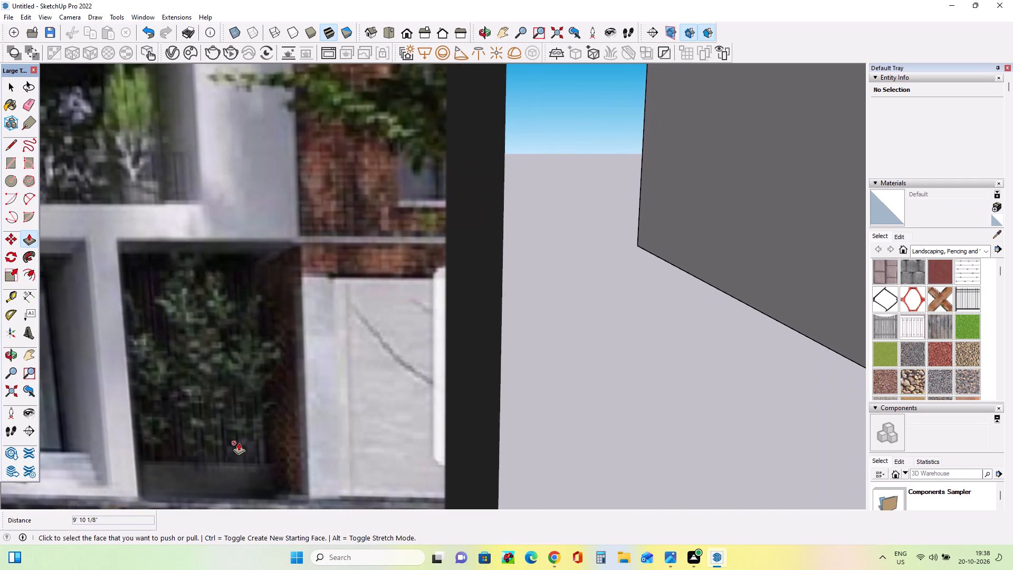
scroll(238, 442, down, 14)
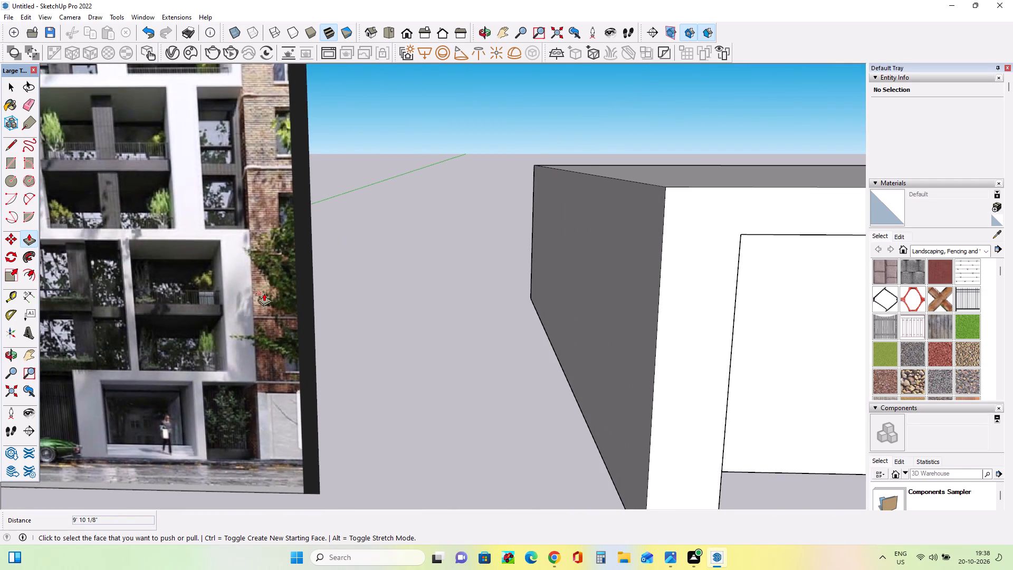
scroll(264, 291, up, 4)
middle_drag(266, 293, 293, 297)
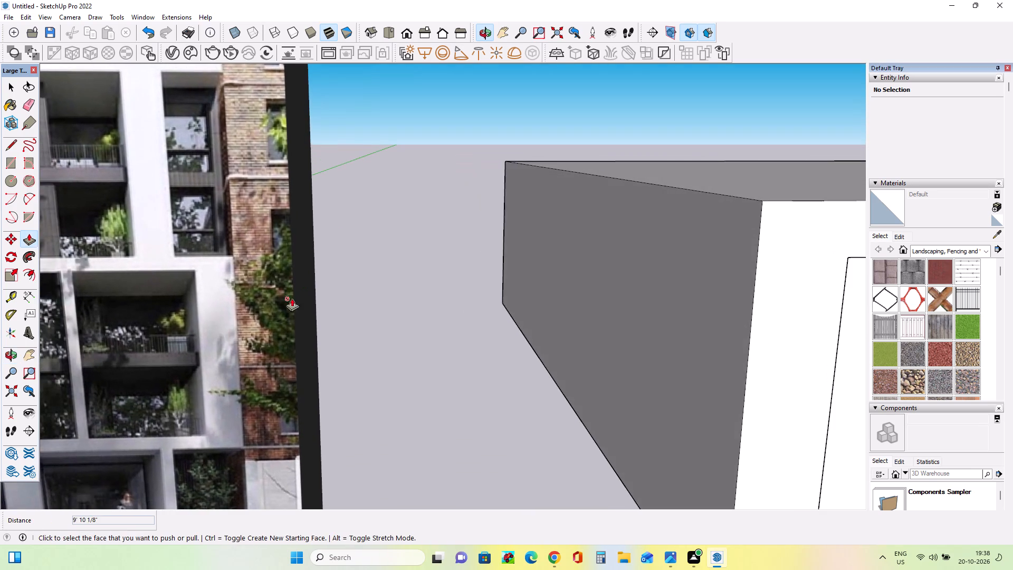
scroll(253, 314, down, 11)
scroll(207, 417, up, 5)
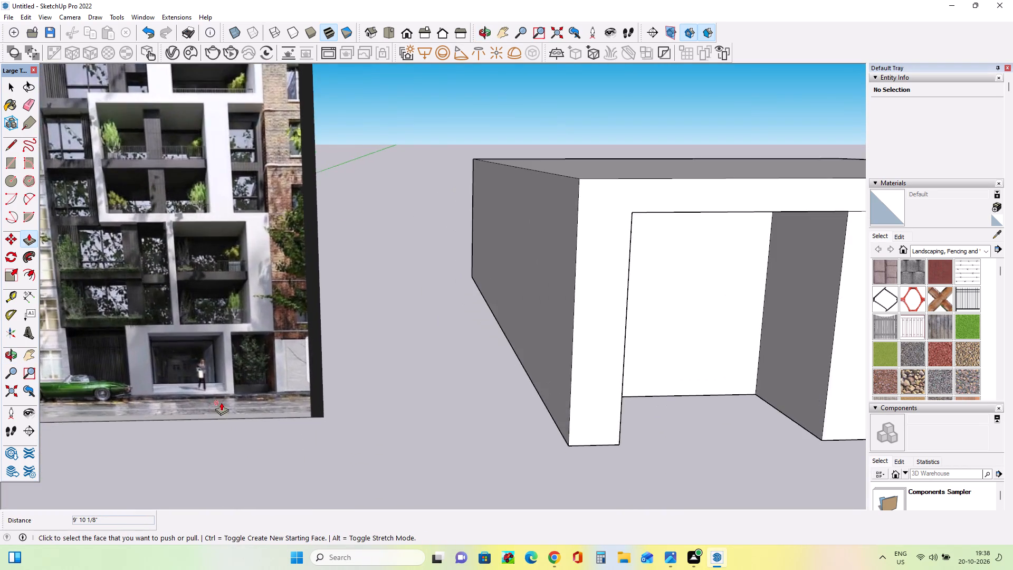
scroll(221, 402, down, 1)
scroll(222, 402, up, 8)
scroll(212, 400, down, 11)
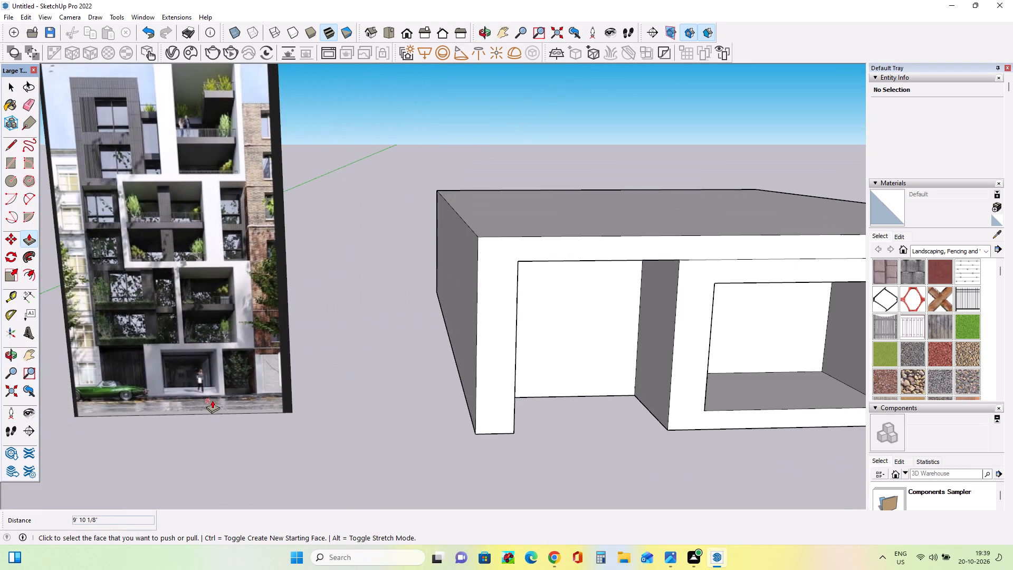
scroll(240, 341, down, 7)
Draw a square about 13' 10" per side inside the right panel of the ground-floor front face.
middle_drag(651, 397, 649, 398)
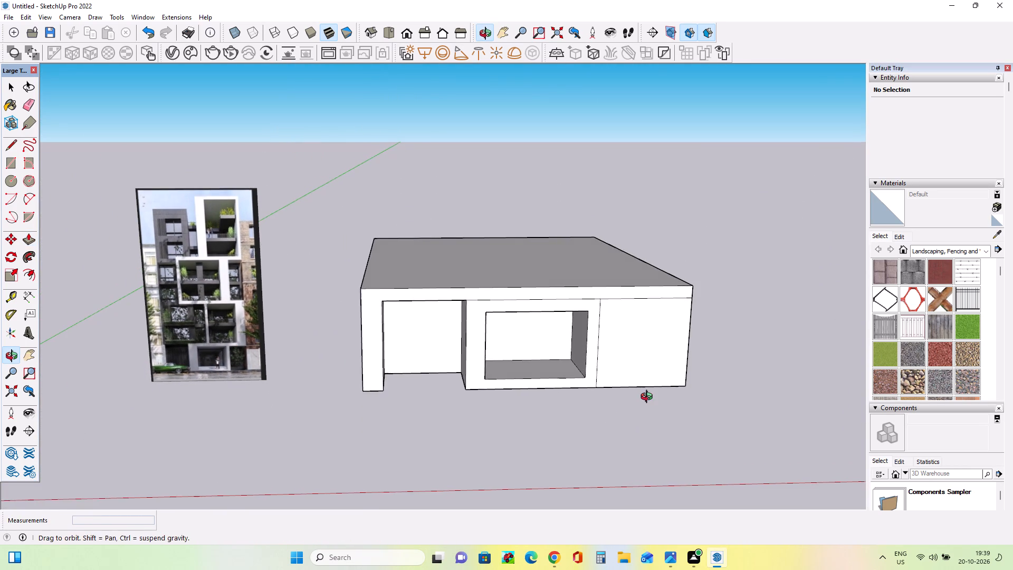
middle_drag(649, 398, 611, 417)
click(630, 369)
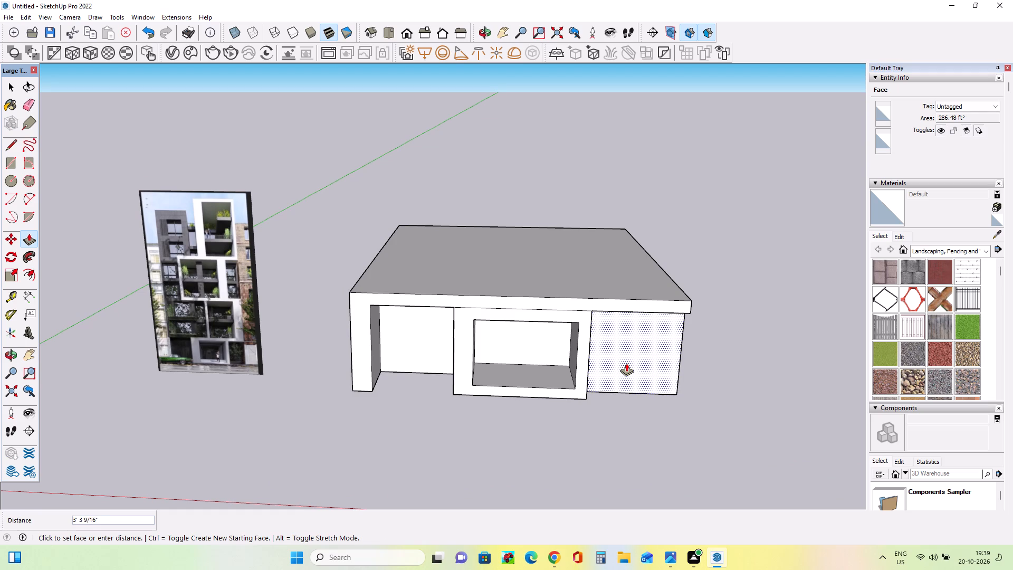
key(Escape)
scroll(632, 367, up, 2)
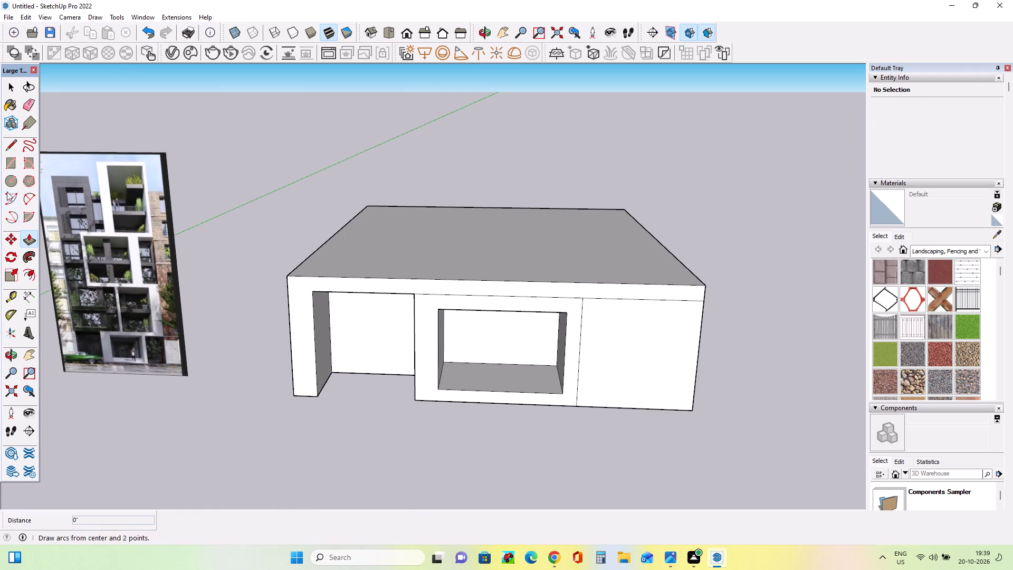
click(13, 160)
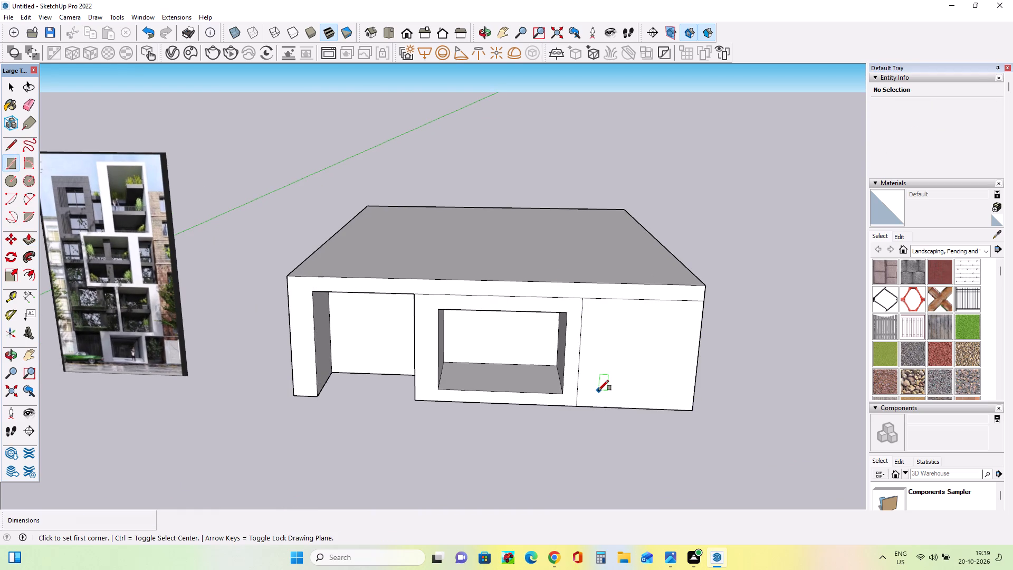
click(598, 391)
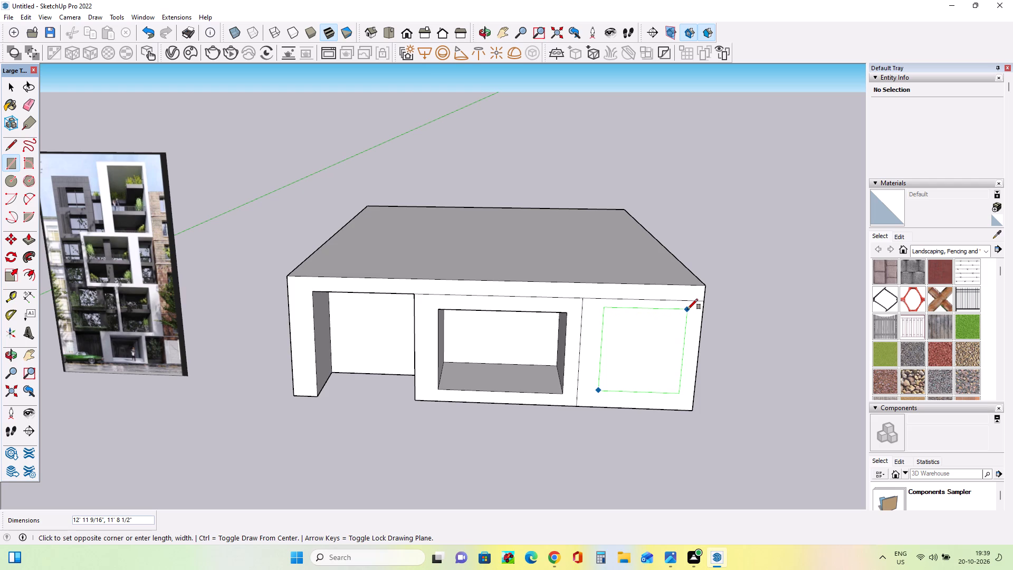
key(Escape)
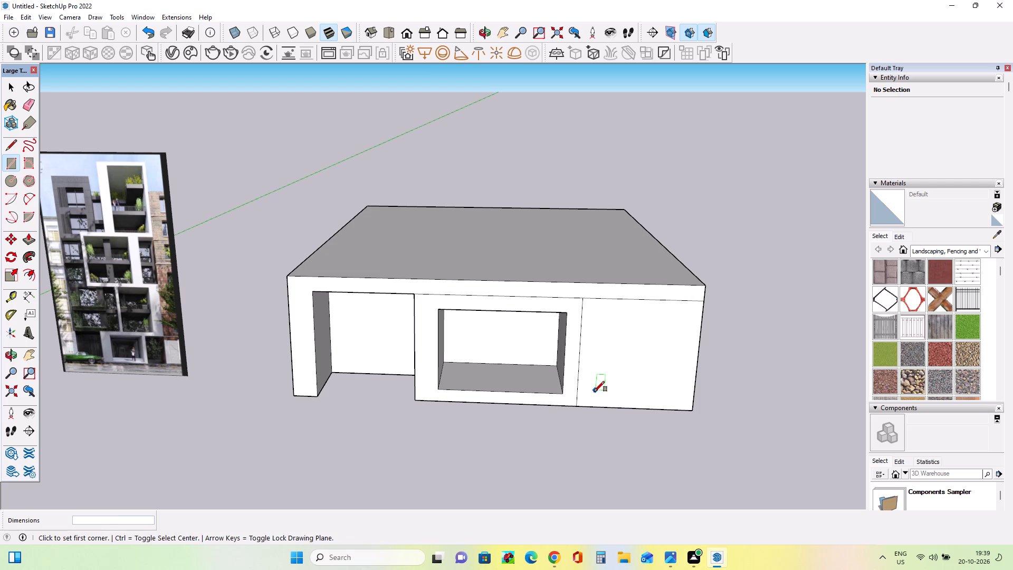
click(585, 393)
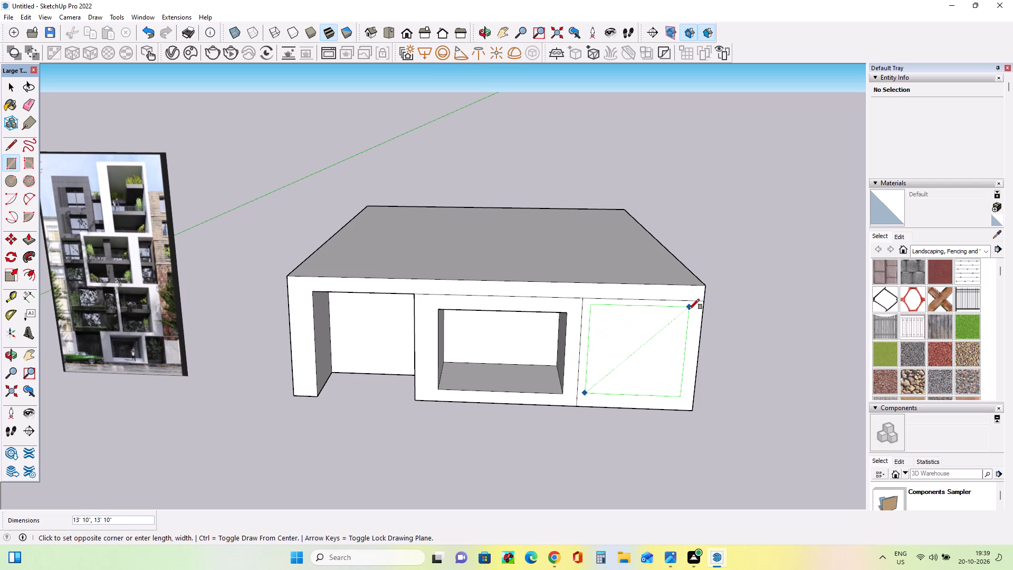
click(689, 309)
Push the square inside the right panel about 10' 9" into the block to form a recess.
middle_drag(663, 436, 678, 441)
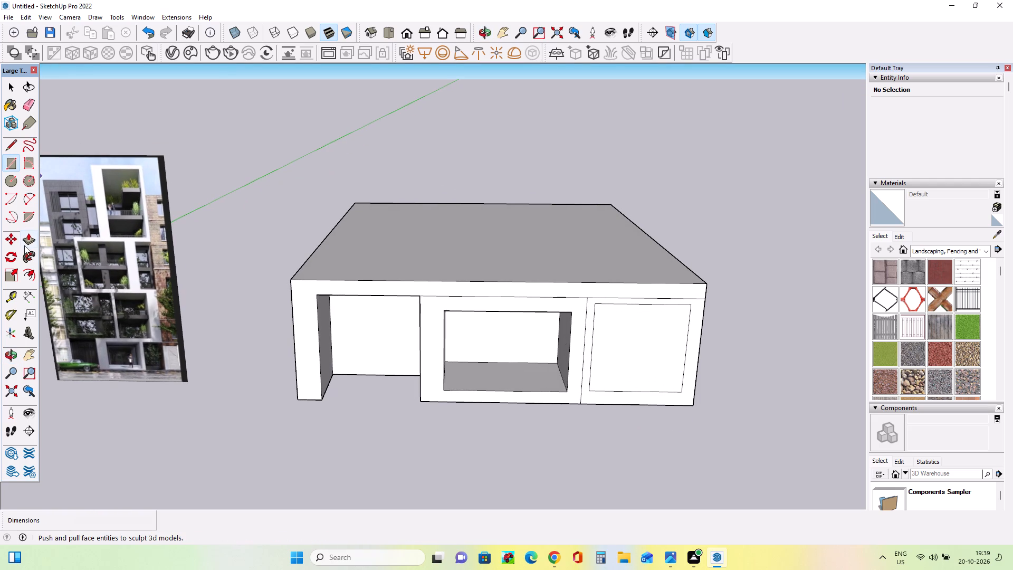
click(31, 234)
click(646, 360)
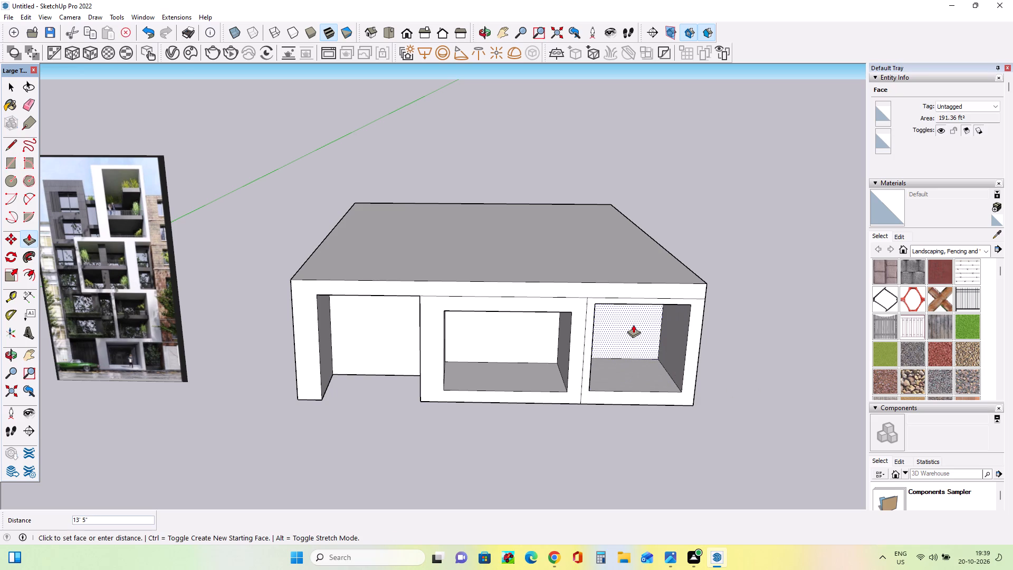
click(633, 333)
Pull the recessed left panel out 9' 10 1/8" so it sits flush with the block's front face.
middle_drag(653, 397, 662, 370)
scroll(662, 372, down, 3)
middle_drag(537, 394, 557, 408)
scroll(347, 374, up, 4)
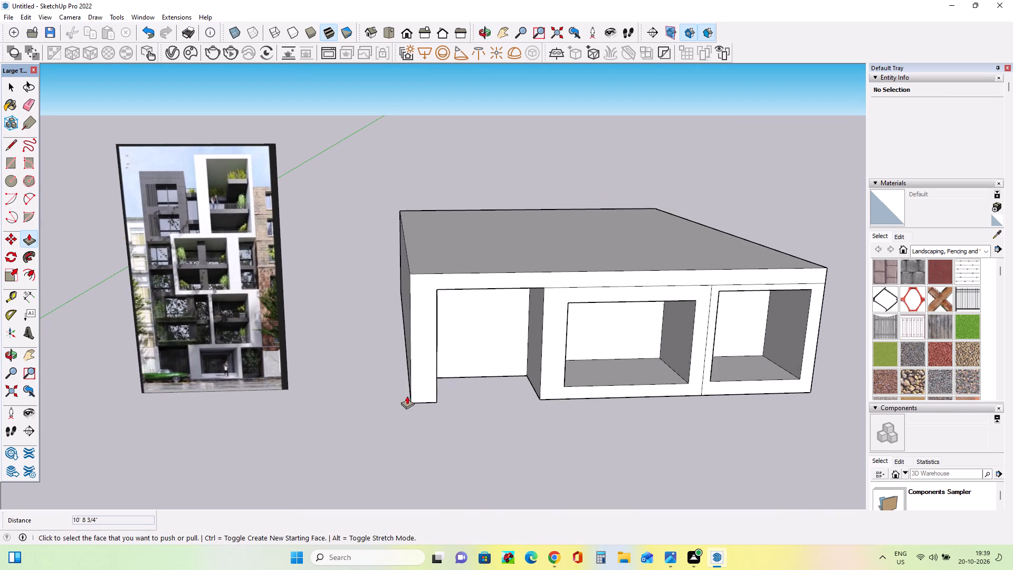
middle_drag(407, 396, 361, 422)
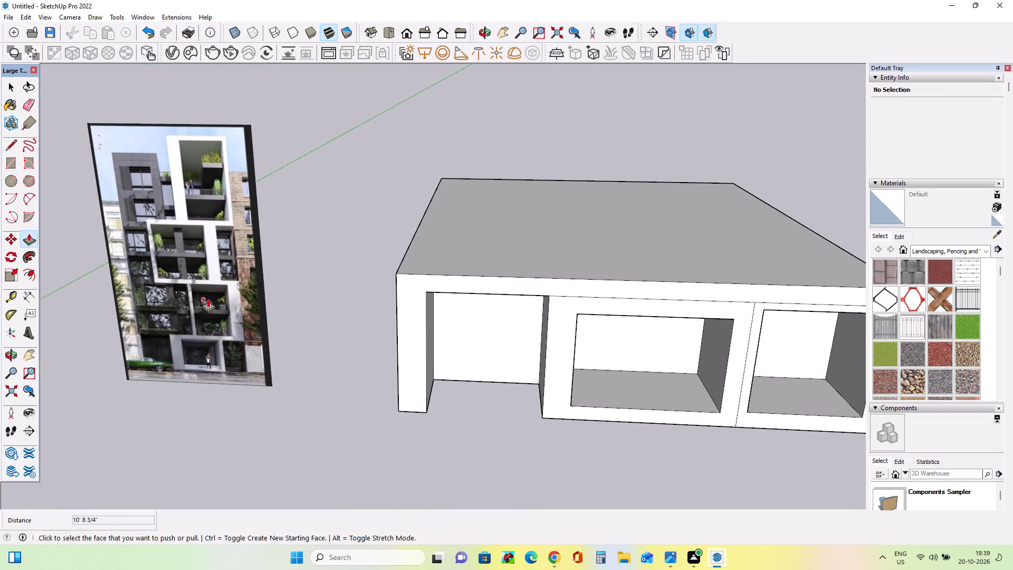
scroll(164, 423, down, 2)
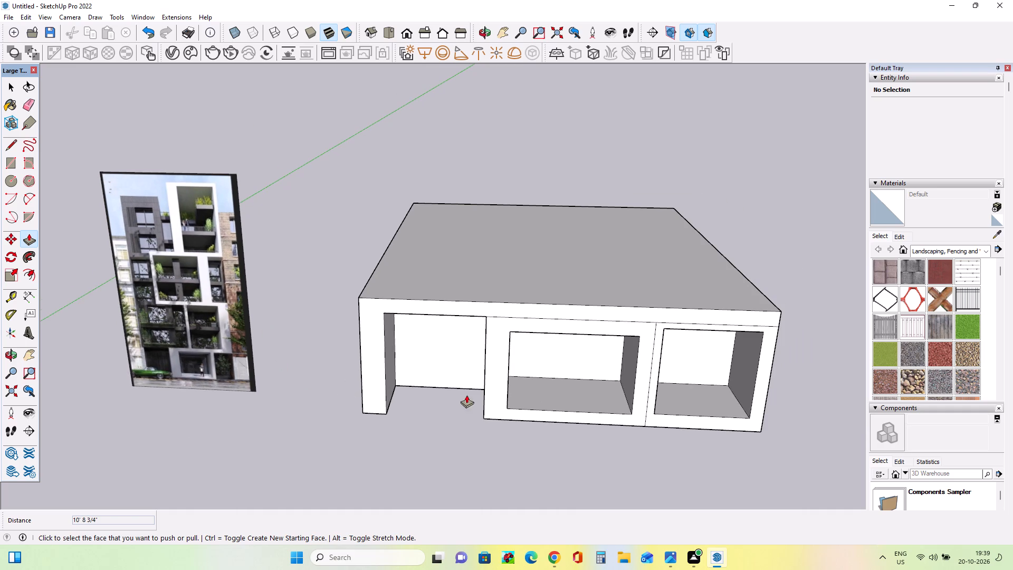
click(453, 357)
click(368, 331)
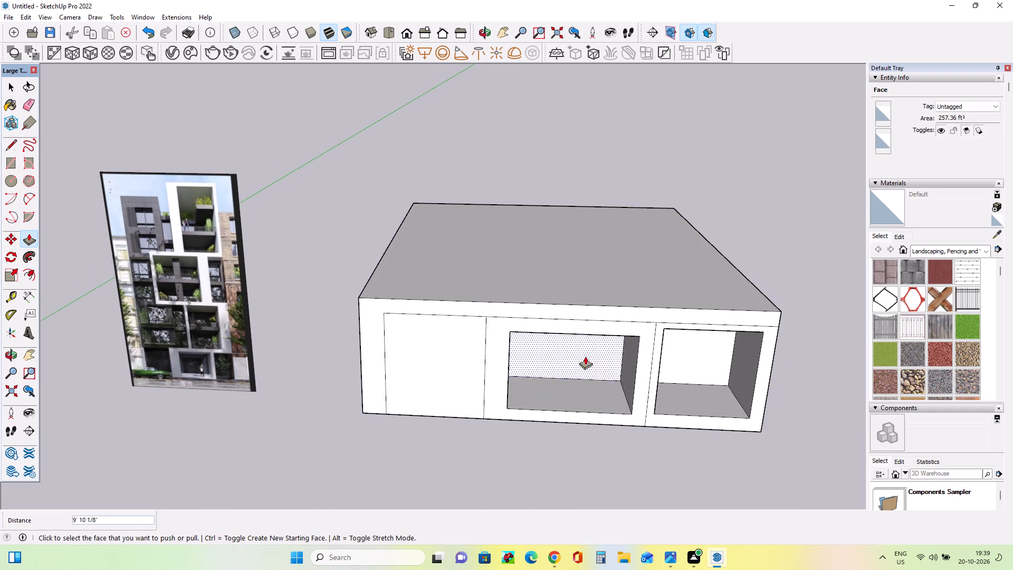
Draw a horizontal line about 15' 2" long across the left panel, slightly above the block's base.
click(6, 141)
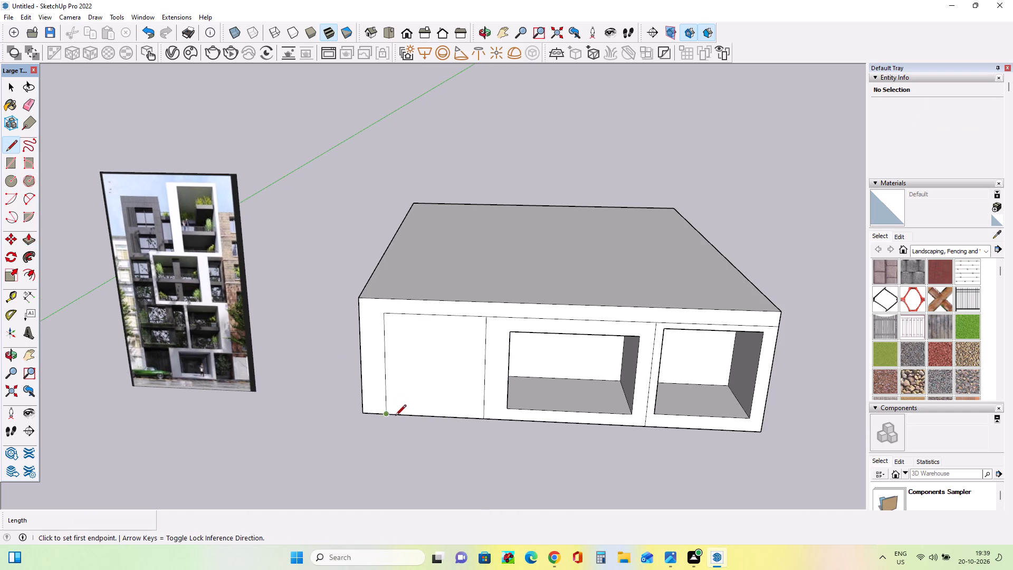
click(385, 405)
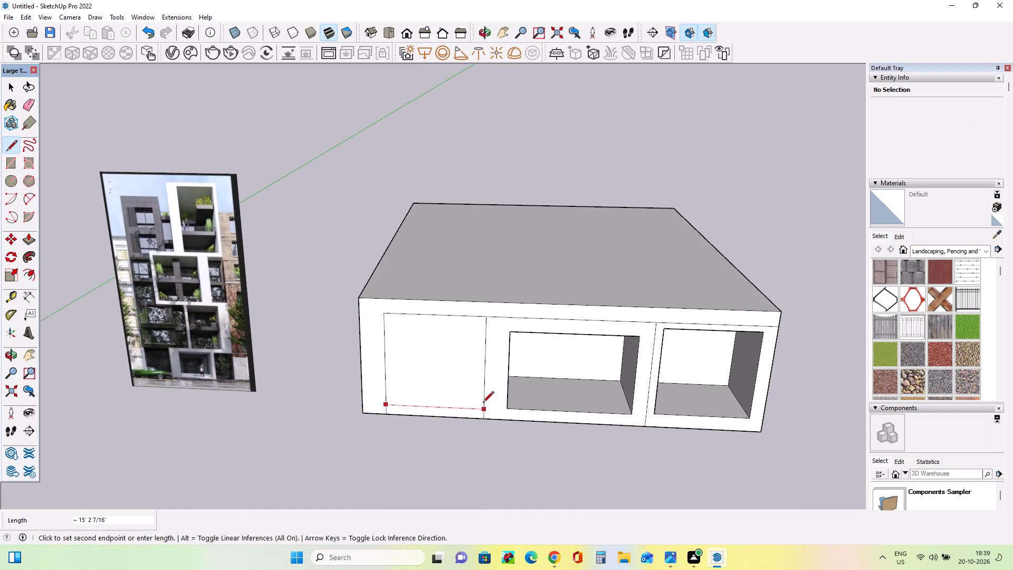
click(483, 403)
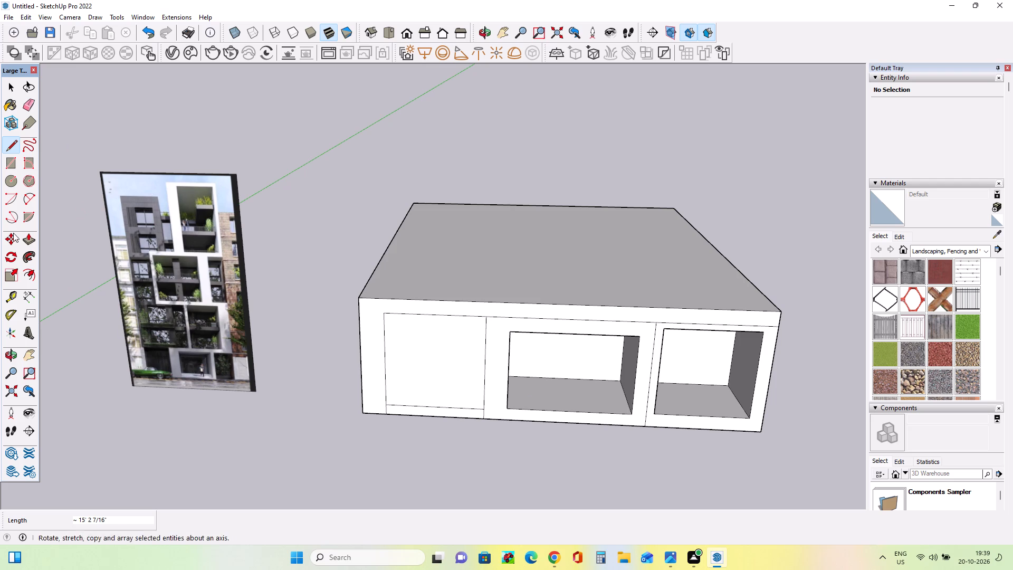
Push the left panel's area above the new line about 5' 1 11/16" into the block to form a recess.
click(28, 239)
click(410, 384)
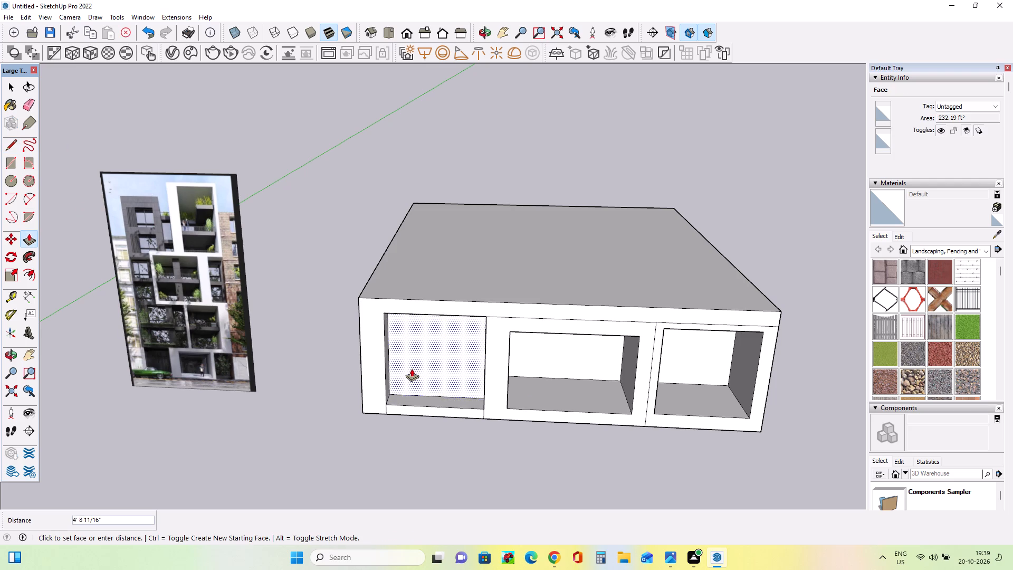
click(412, 368)
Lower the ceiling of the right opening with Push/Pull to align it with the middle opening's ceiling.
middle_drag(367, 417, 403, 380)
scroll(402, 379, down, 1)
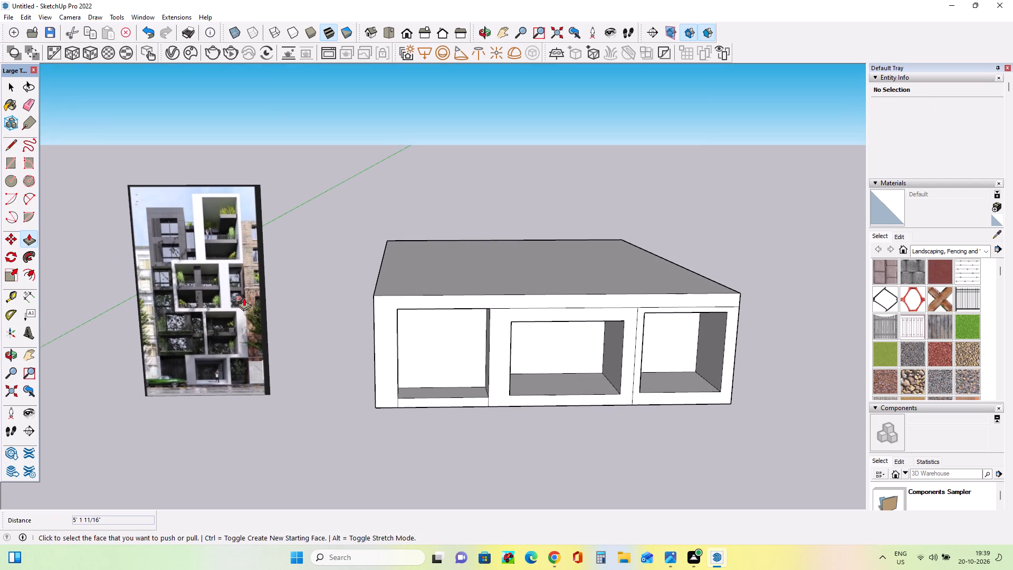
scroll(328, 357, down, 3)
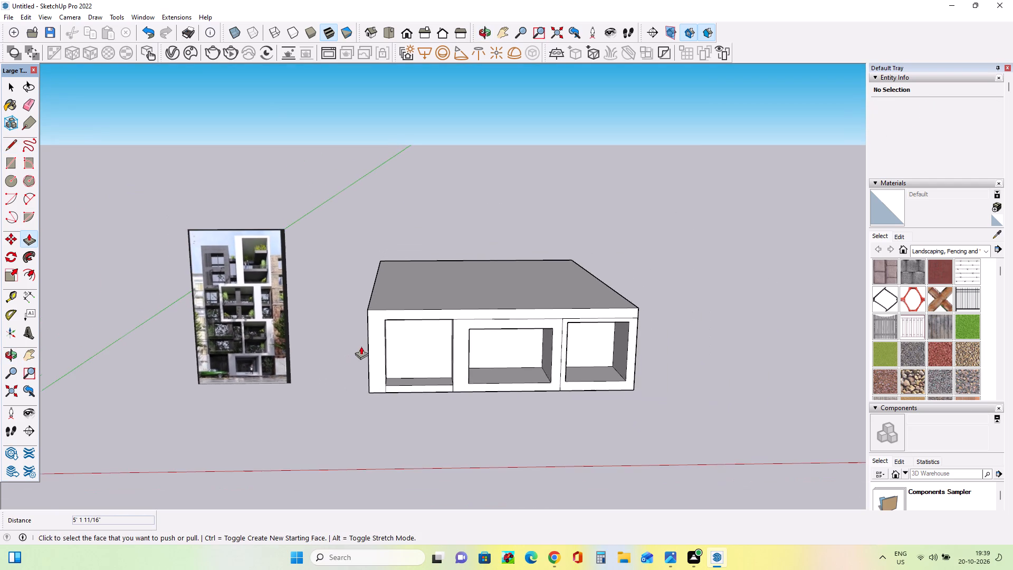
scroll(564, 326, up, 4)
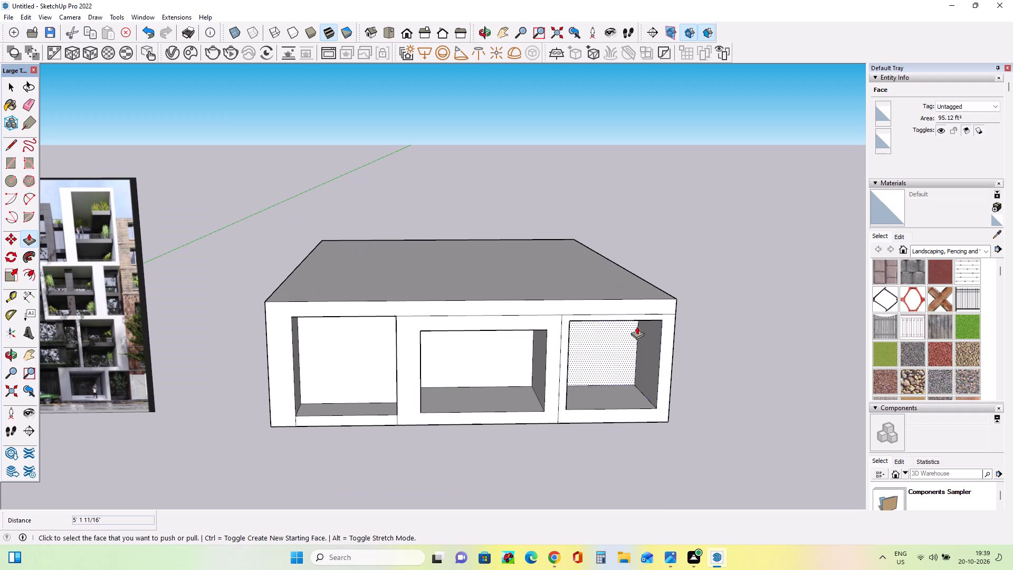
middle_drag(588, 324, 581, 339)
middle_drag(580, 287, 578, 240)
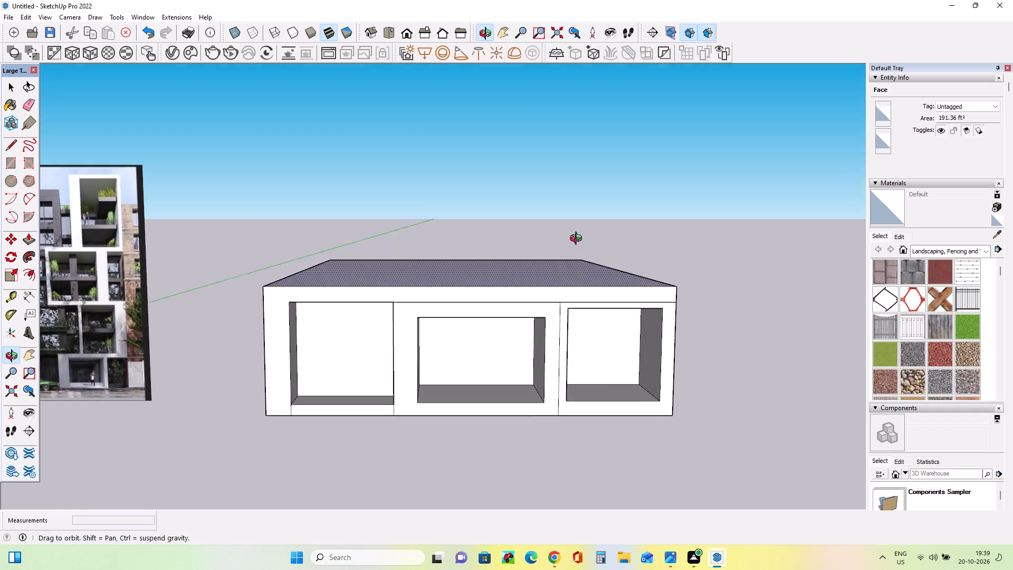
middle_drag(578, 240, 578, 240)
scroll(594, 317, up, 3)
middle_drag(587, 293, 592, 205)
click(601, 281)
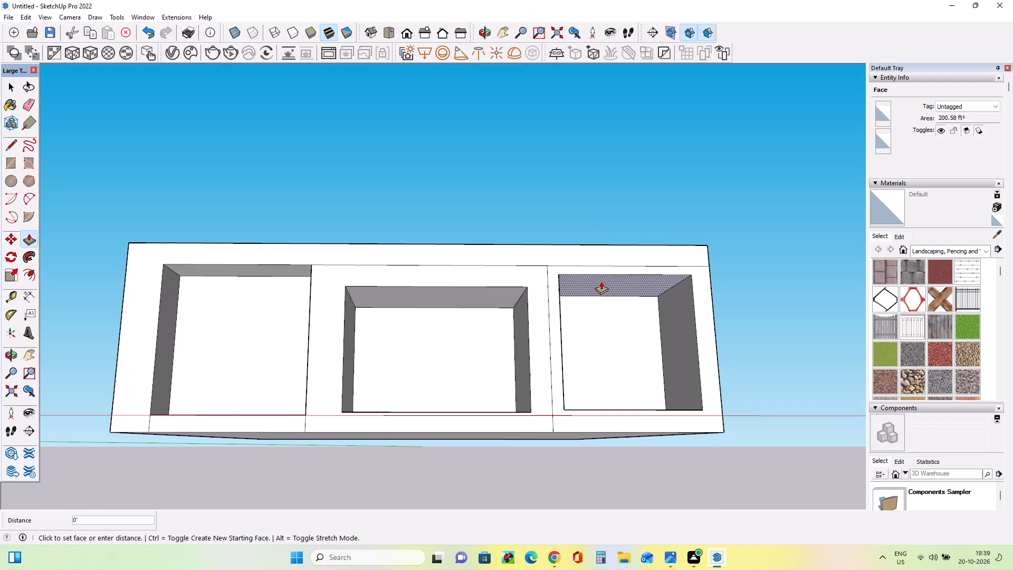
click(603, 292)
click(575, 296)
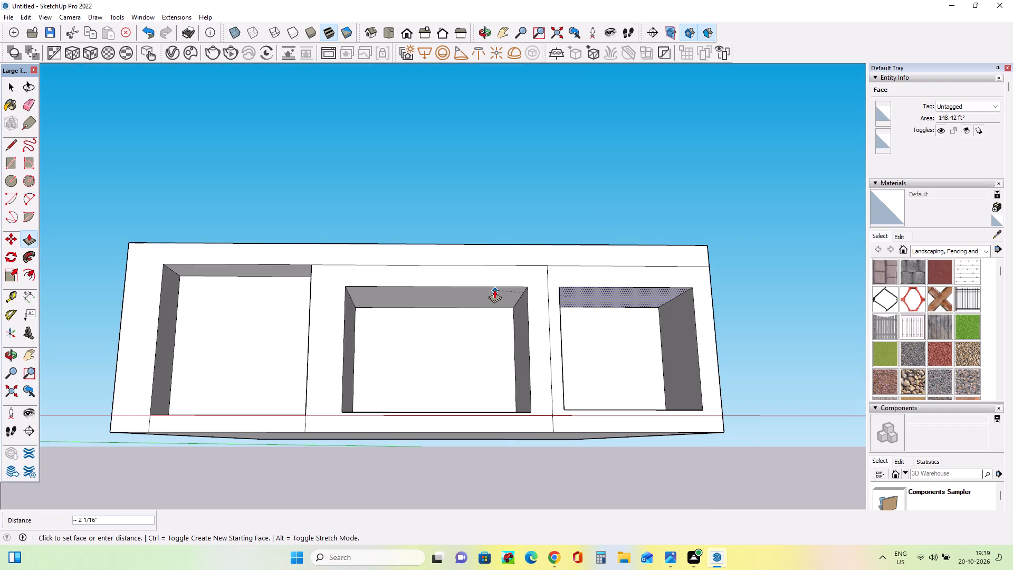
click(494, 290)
Push the ceiling of the middle opening up about 11 7/16" to make the opening taller.
scroll(494, 290, up, 1)
middle_drag(526, 305, 532, 359)
scroll(532, 359, down, 6)
middle_drag(545, 359, 545, 360)
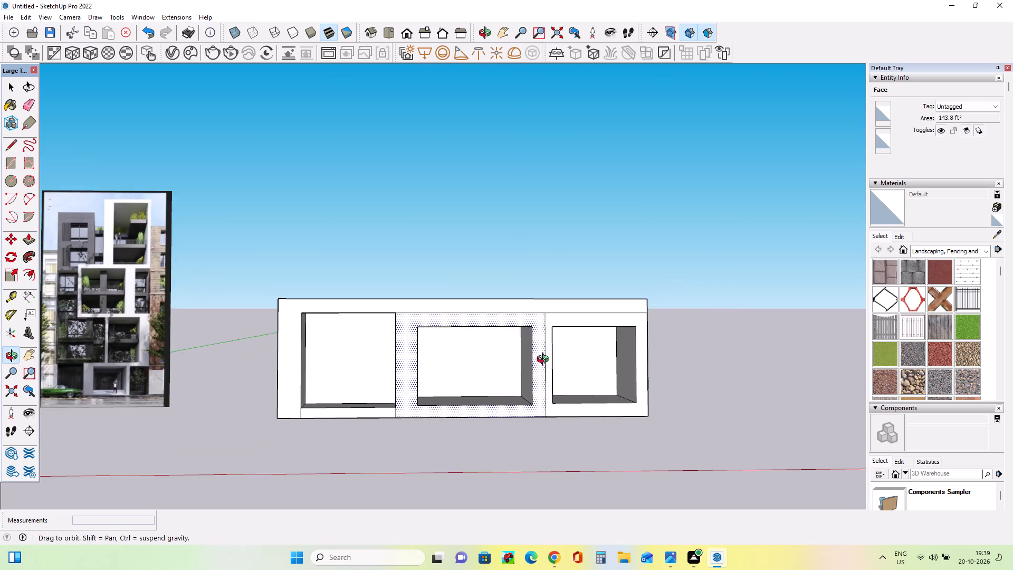
middle_drag(545, 360, 540, 388)
scroll(540, 388, down, 1)
middle_click(540, 388)
middle_drag(525, 383, 533, 321)
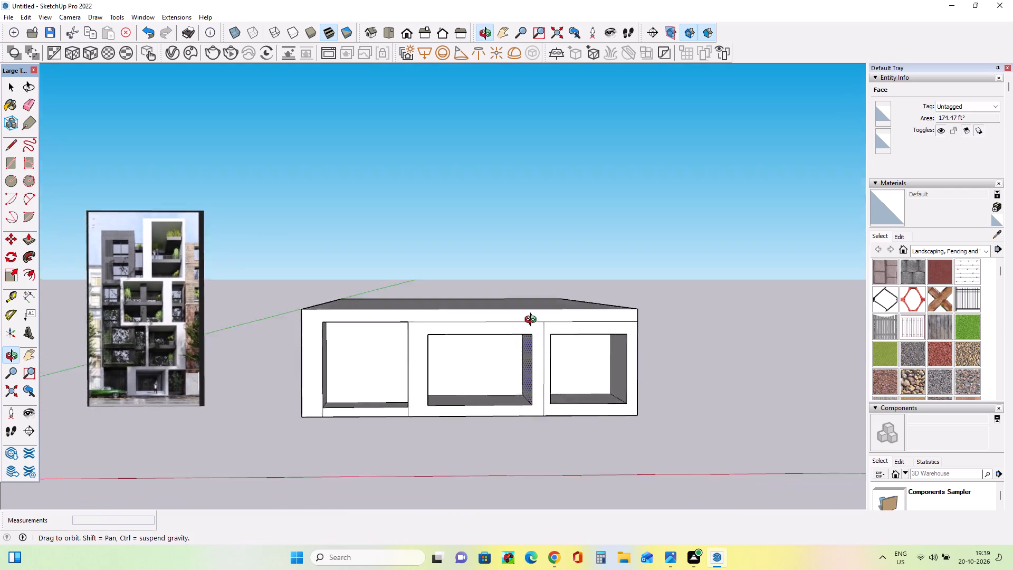
middle_drag(533, 321, 538, 279)
scroll(492, 326, up, 3)
click(492, 326)
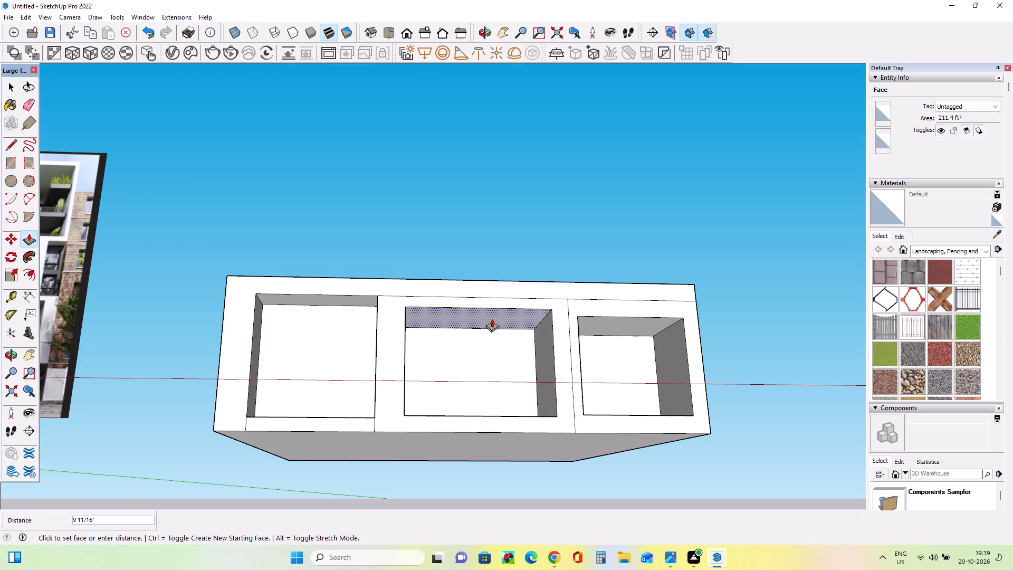
click(492, 319)
Push the ceiling of the right opening up 11 7/16", level with the middle opening's ceiling.
middle_drag(601, 346, 576, 385)
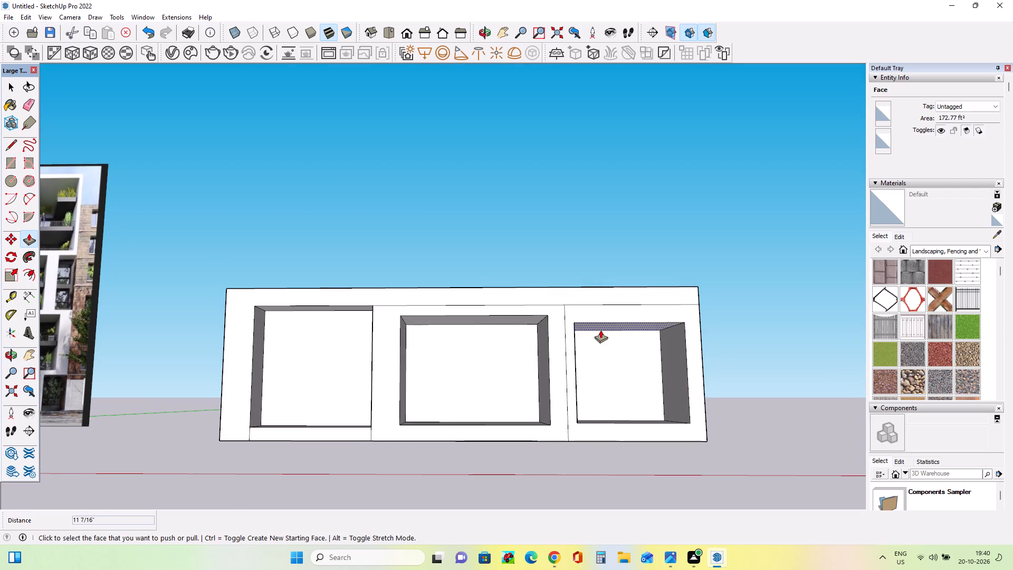
click(600, 330)
click(525, 320)
Draw a rectangular strip about 37' 9 1/4" by 1' 3 5/8" from the middle opening's top-left corner to the front face's right edge.
middle_drag(584, 350, 587, 395)
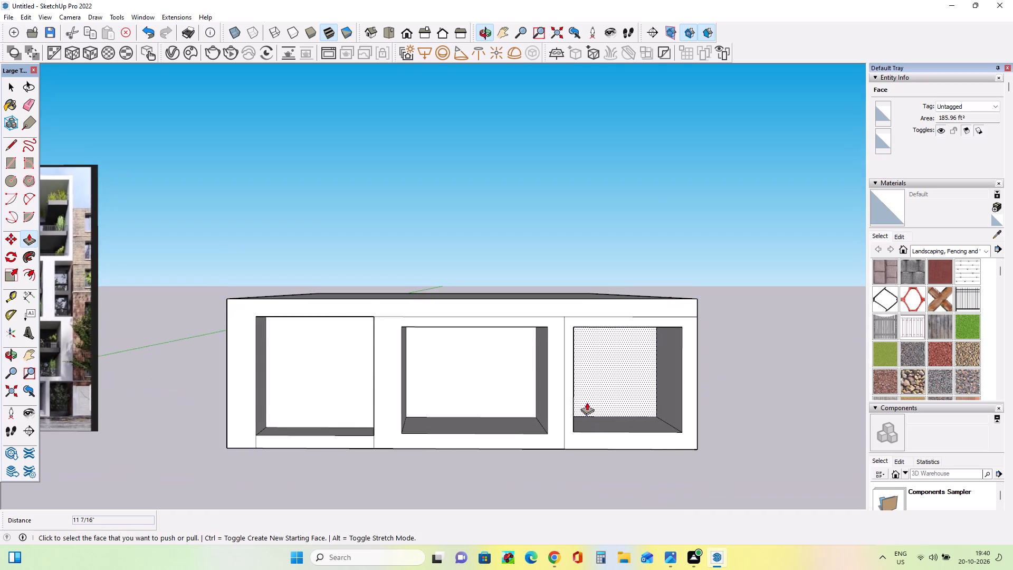
middle_drag(584, 340, 584, 348)
scroll(533, 361, down, 4)
middle_drag(566, 369, 574, 386)
scroll(542, 382, up, 2)
middle_drag(567, 385, 552, 391)
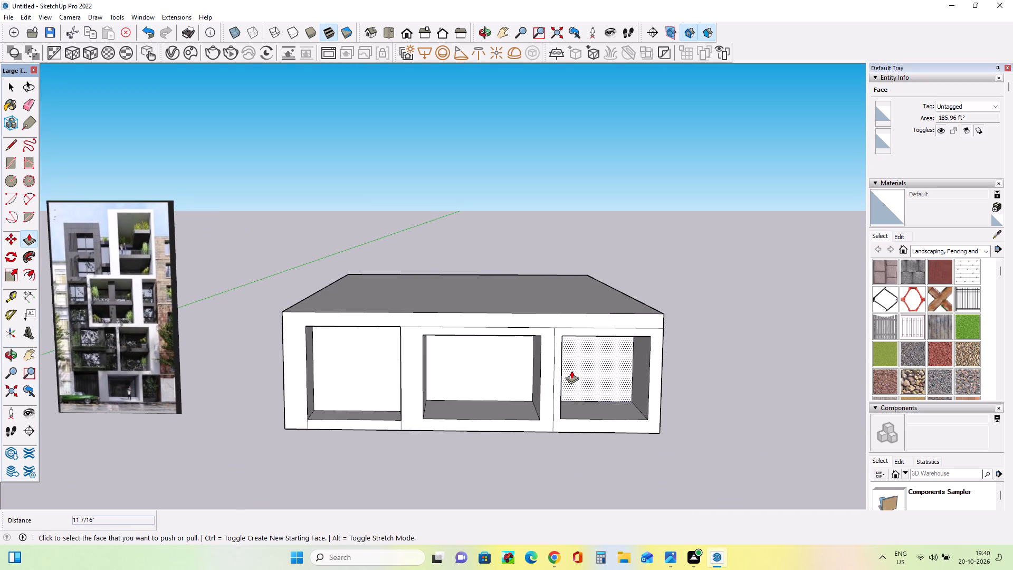
scroll(571, 370, down, 1)
middle_click(571, 370)
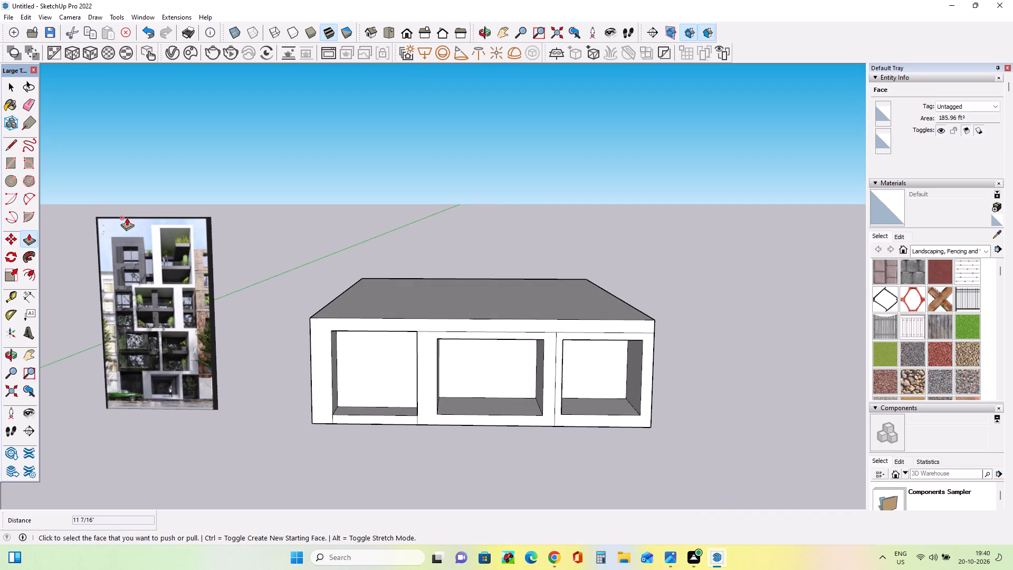
click(12, 167)
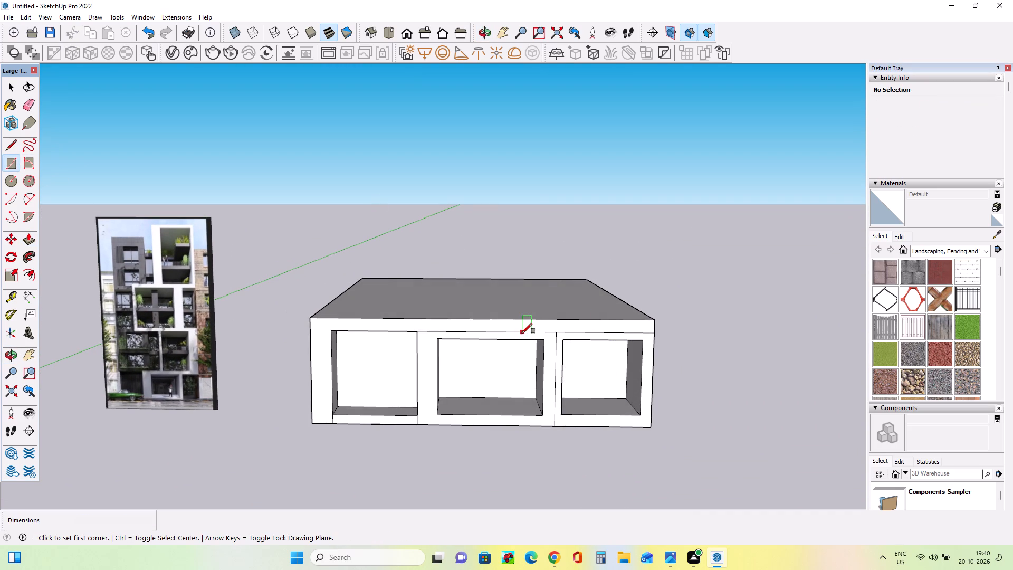
click(435, 328)
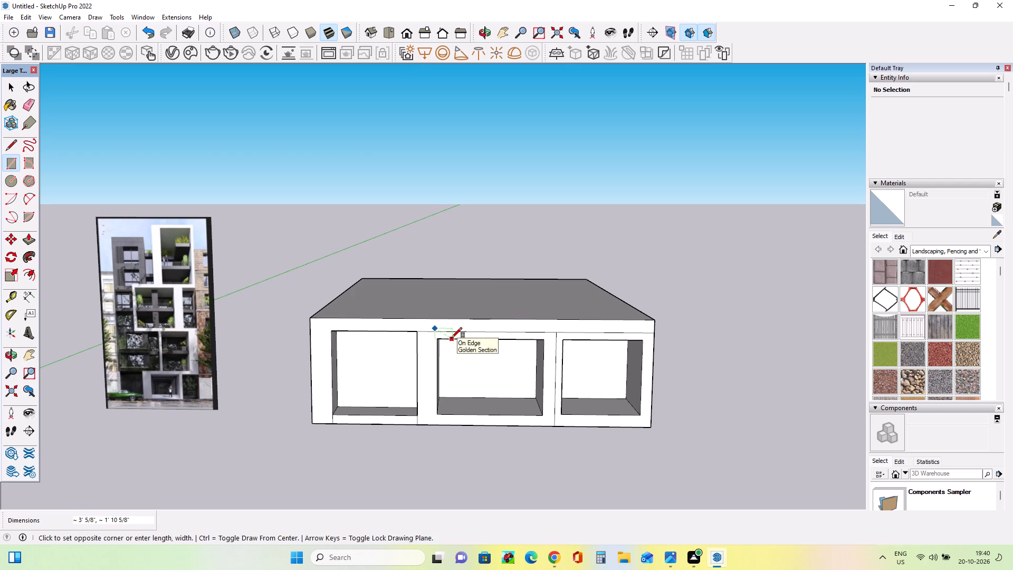
key(Escape)
click(436, 341)
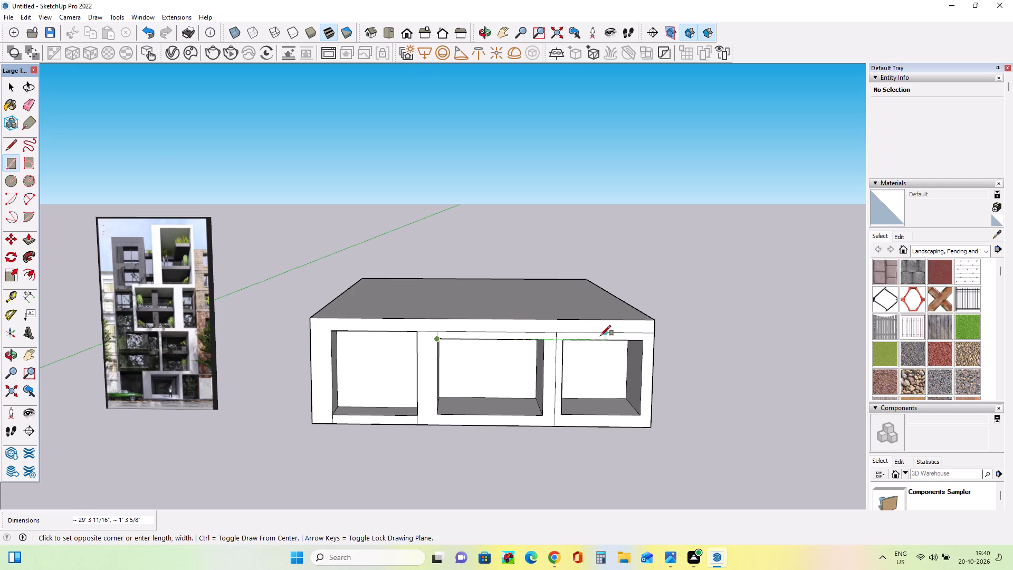
click(654, 340)
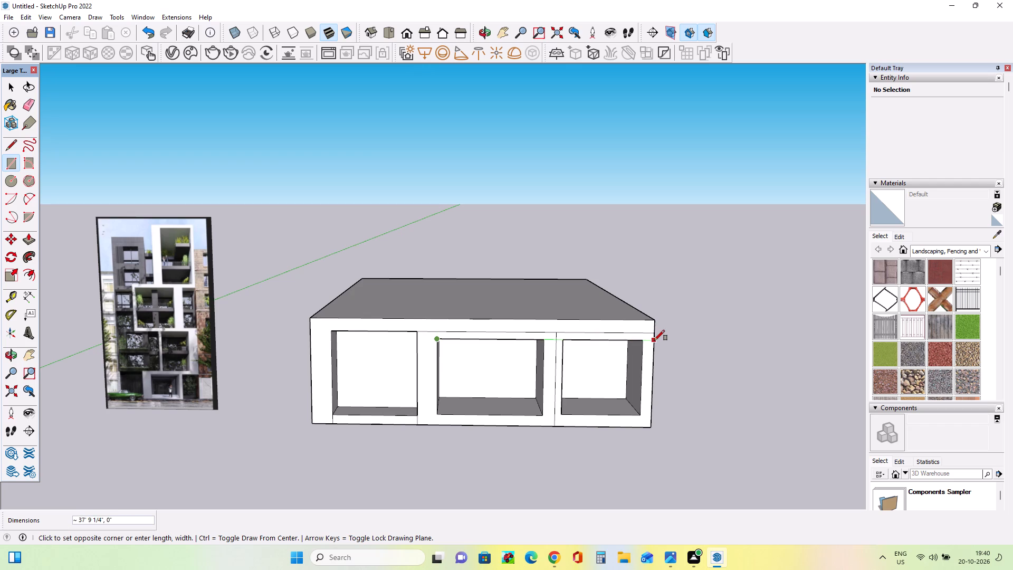
middle_drag(656, 356, 665, 360)
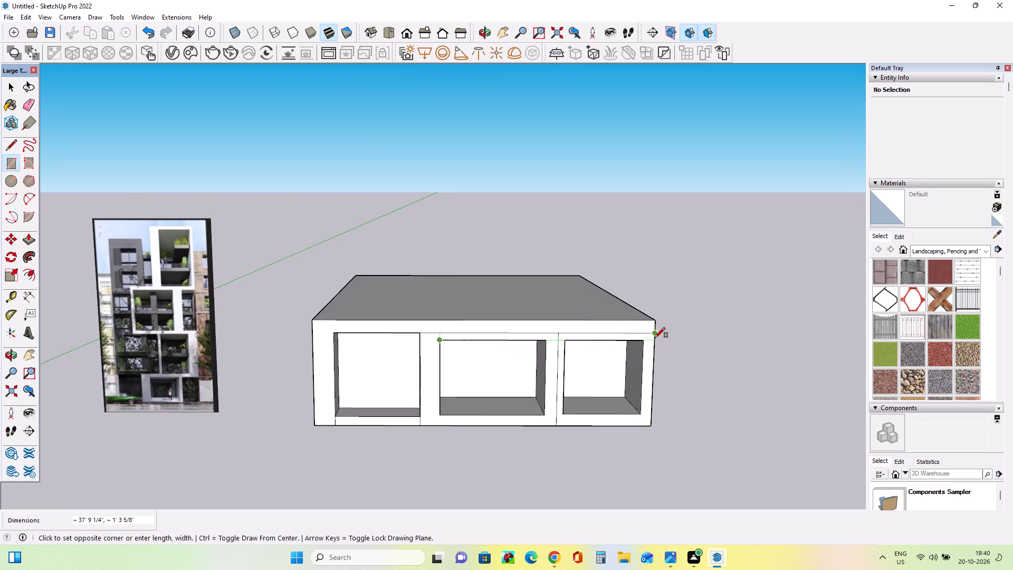
click(655, 338)
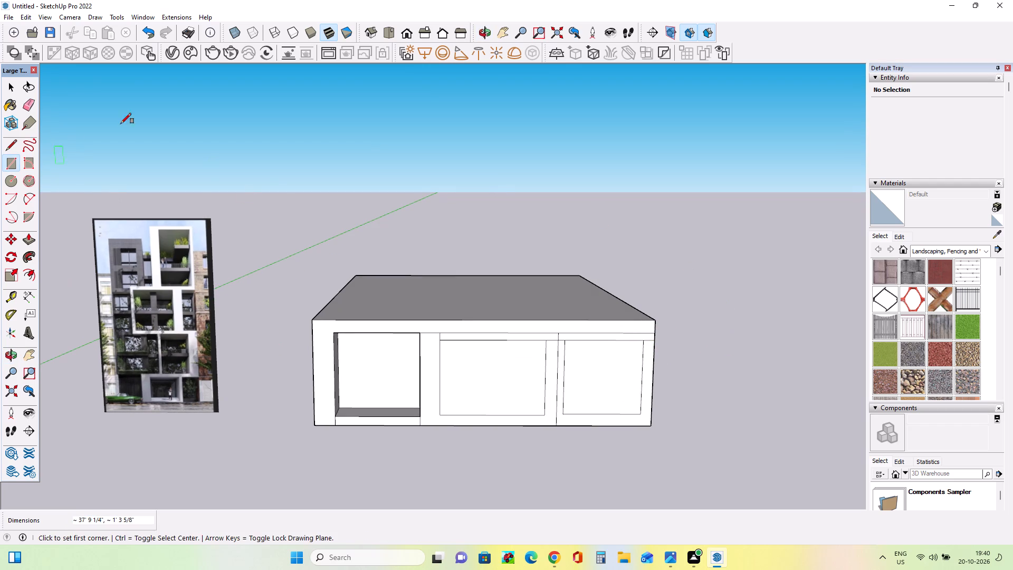
Erase the short piece of the panel divider line crossing the strip above the middle and right openings.
click(35, 102)
scroll(550, 334, up, 6)
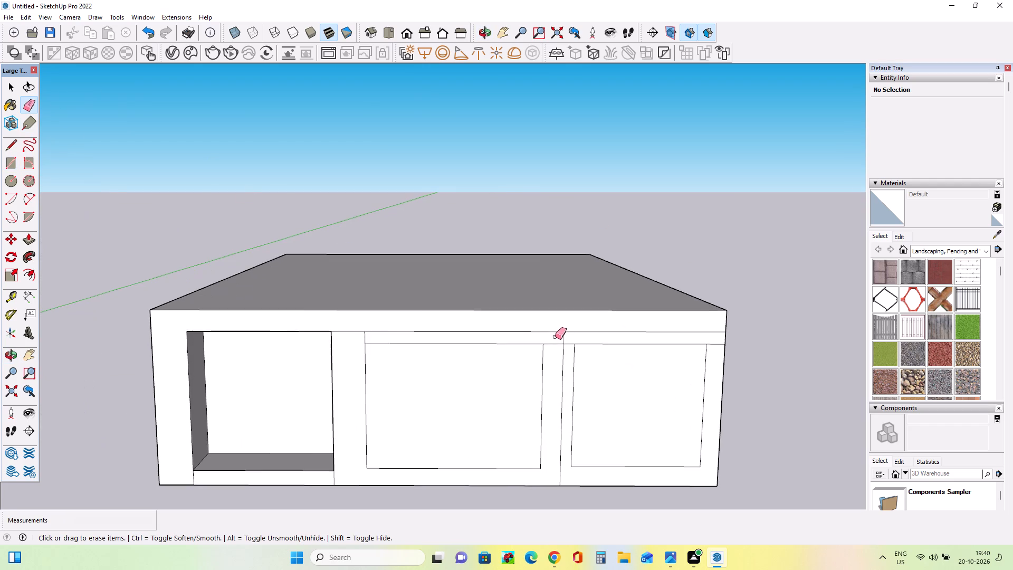
click(561, 339)
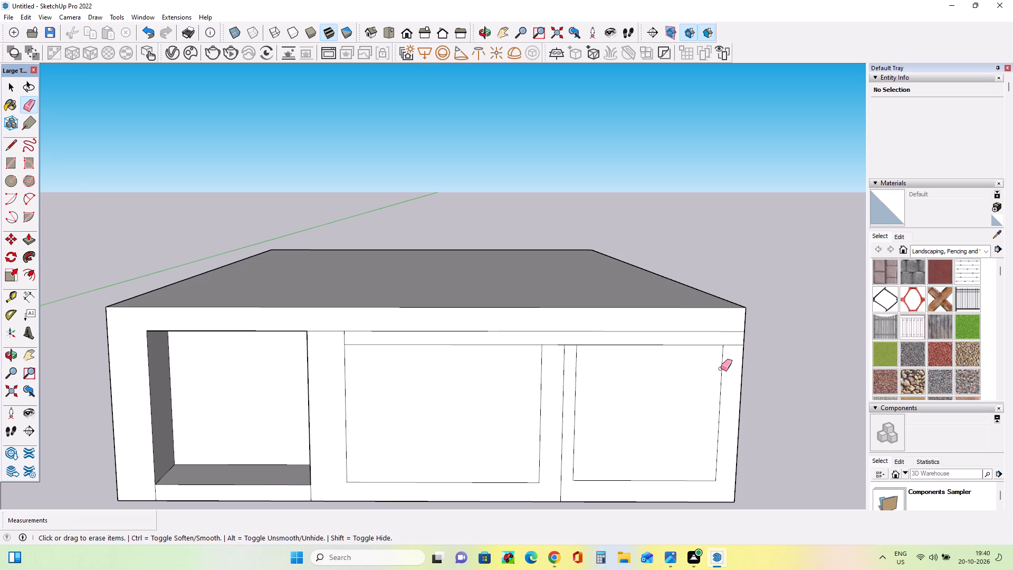
Delete the faces covering the middle and right openings of the block's front.
scroll(562, 366, down, 5)
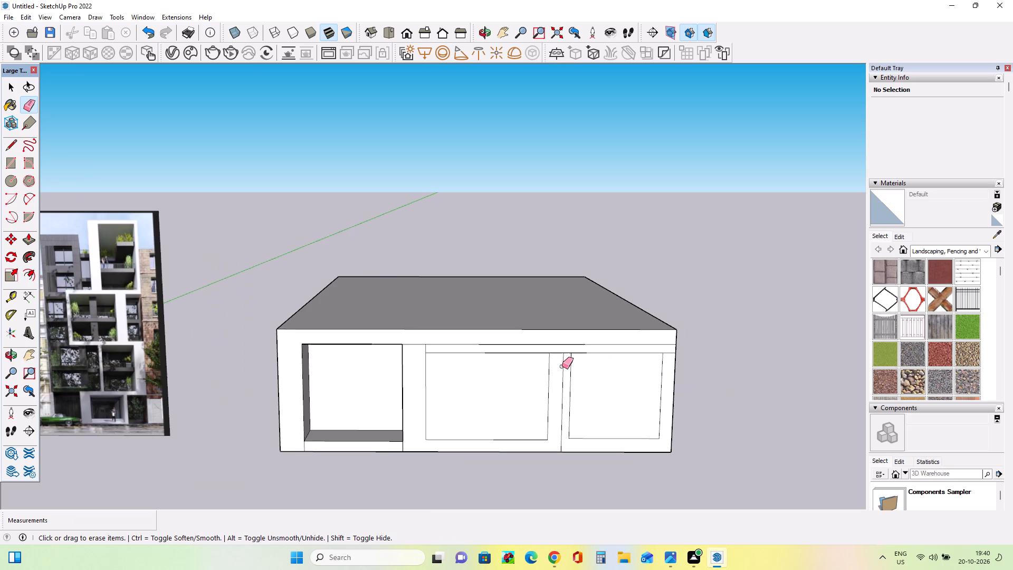
middle_drag(568, 404, 550, 425)
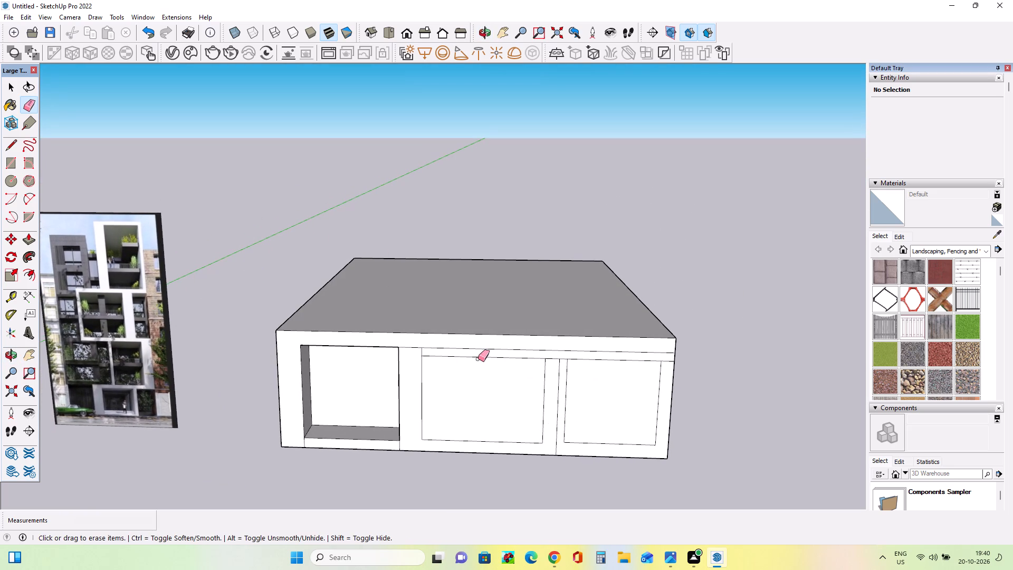
middle_drag(479, 355, 484, 345)
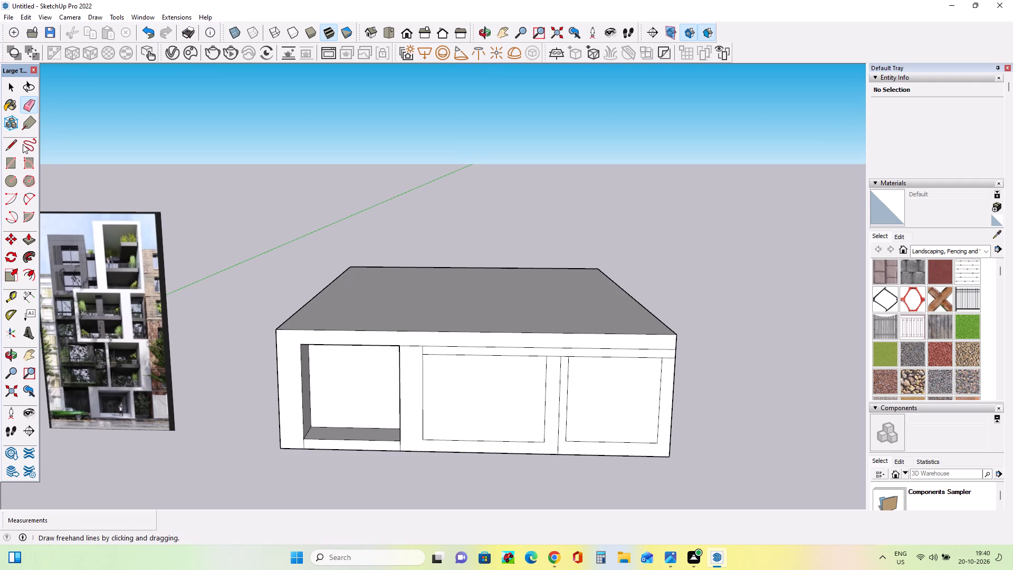
click(10, 76)
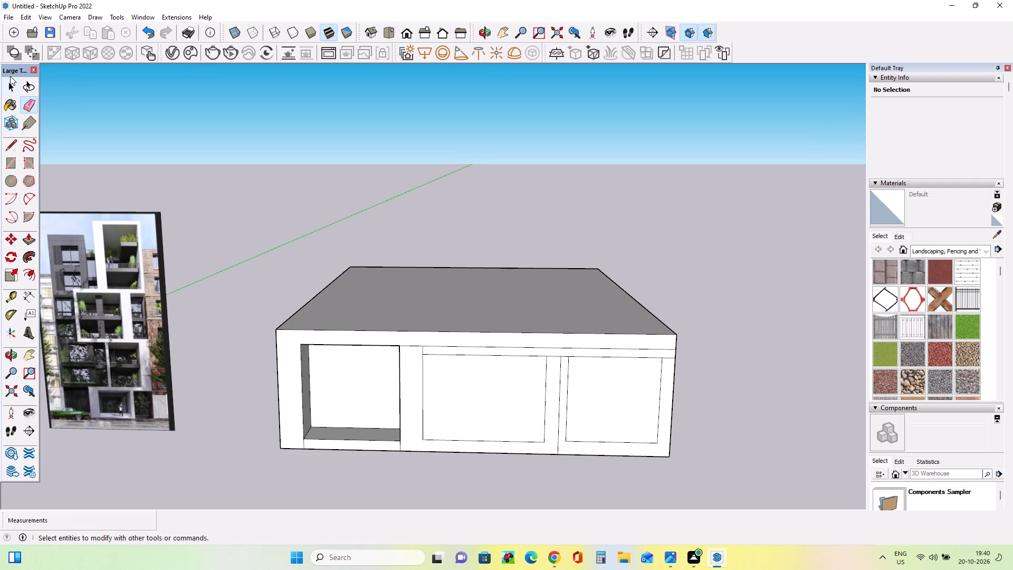
click(16, 83)
click(484, 408)
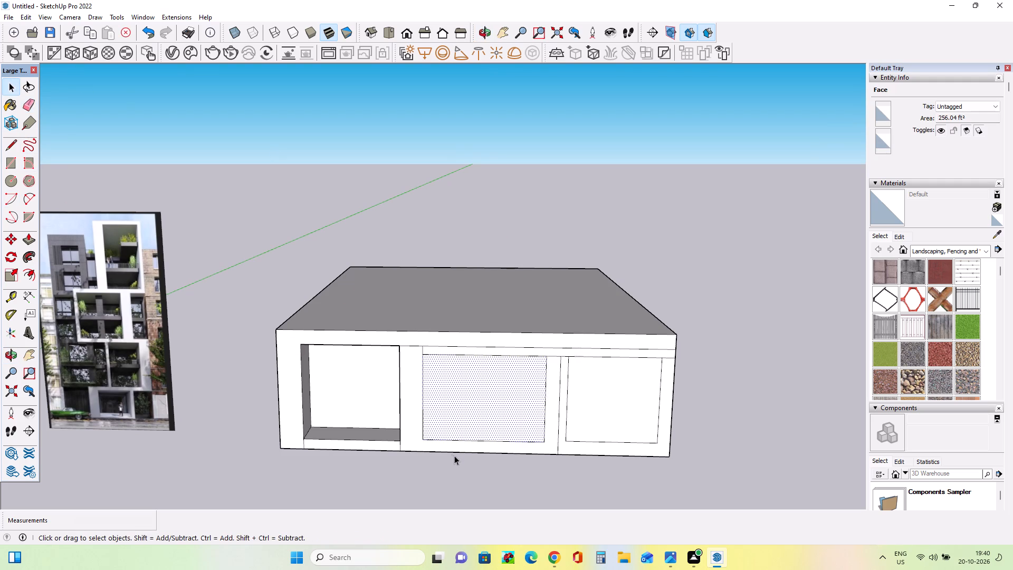
key(Delete)
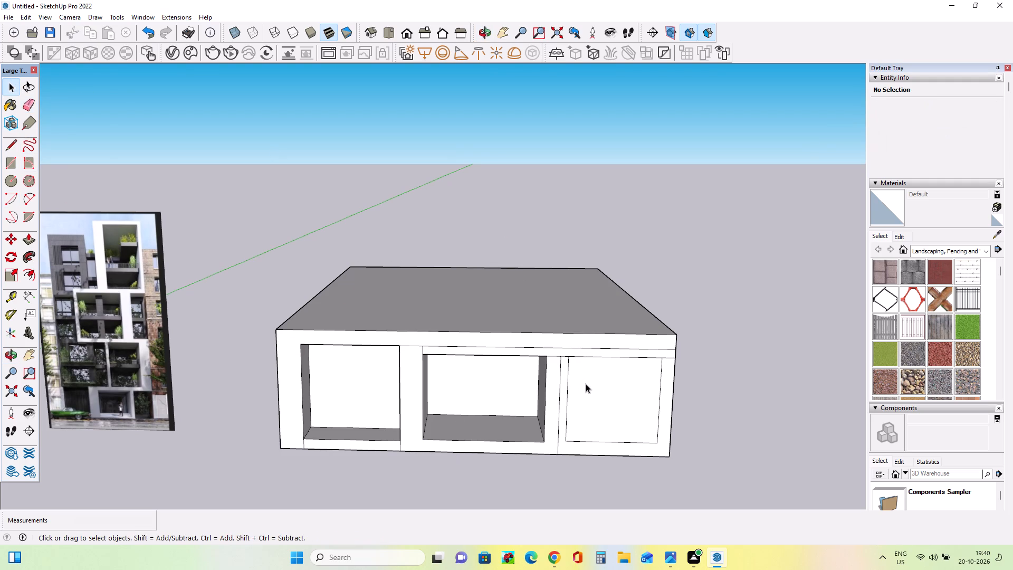
click(588, 386)
key(Delete)
Push the left side wall of the right opening 1' 1 7/8" sideways to the panel divider line.
middle_drag(588, 402, 591, 382)
middle_drag(599, 394, 599, 410)
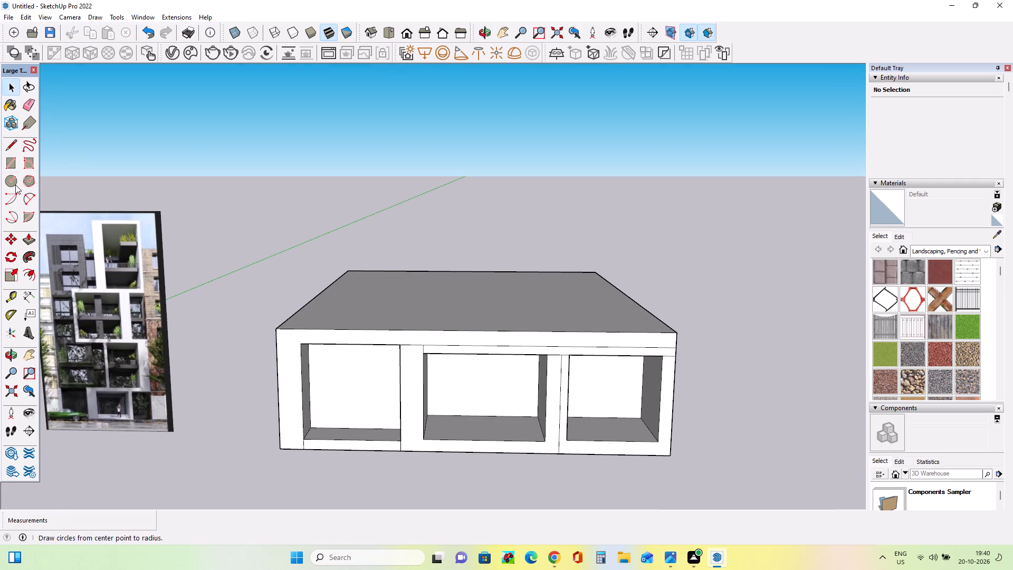
click(32, 234)
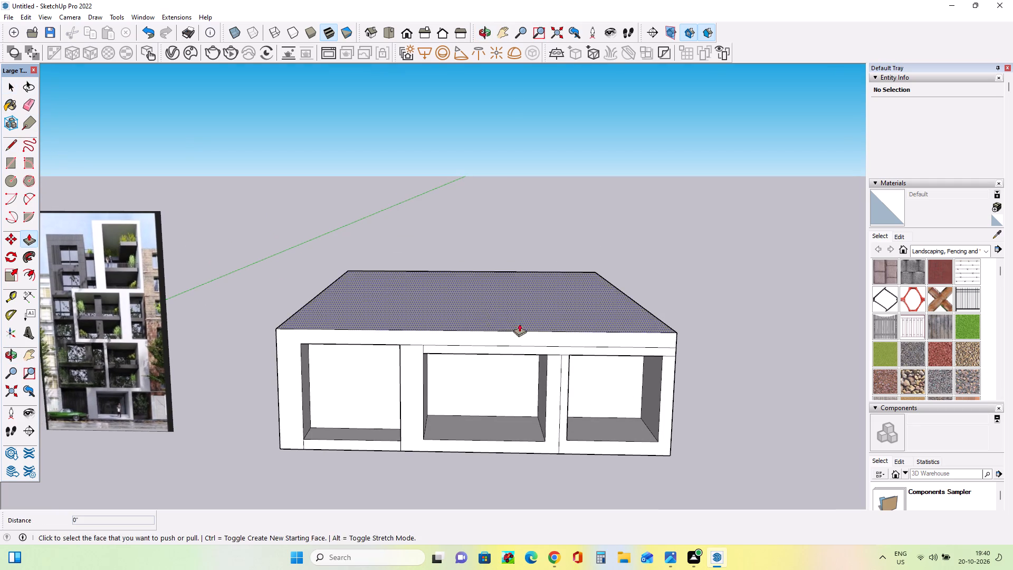
middle_drag(519, 324, 277, 253)
click(465, 380)
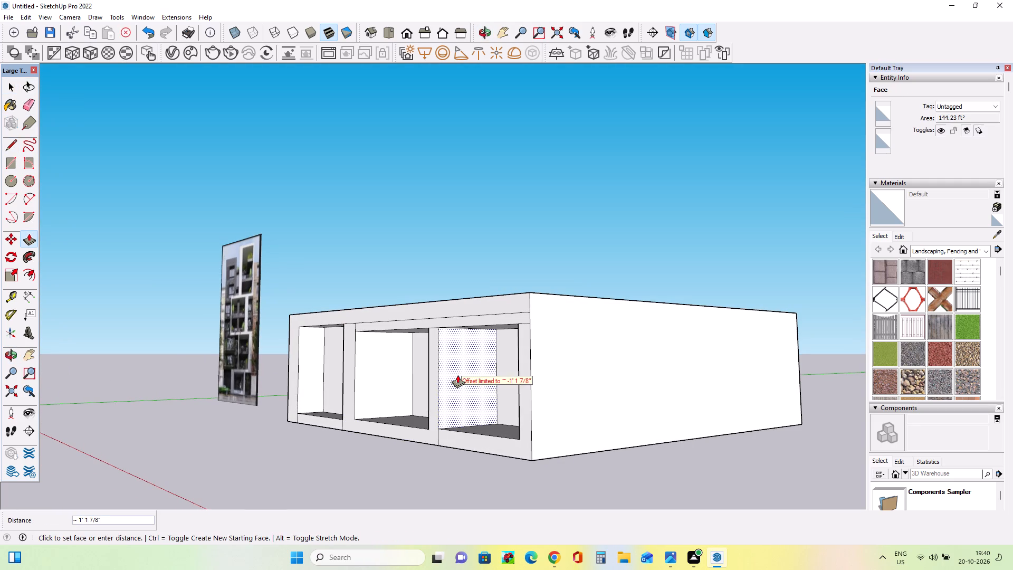
click(457, 375)
middle_drag(321, 363, 499, 395)
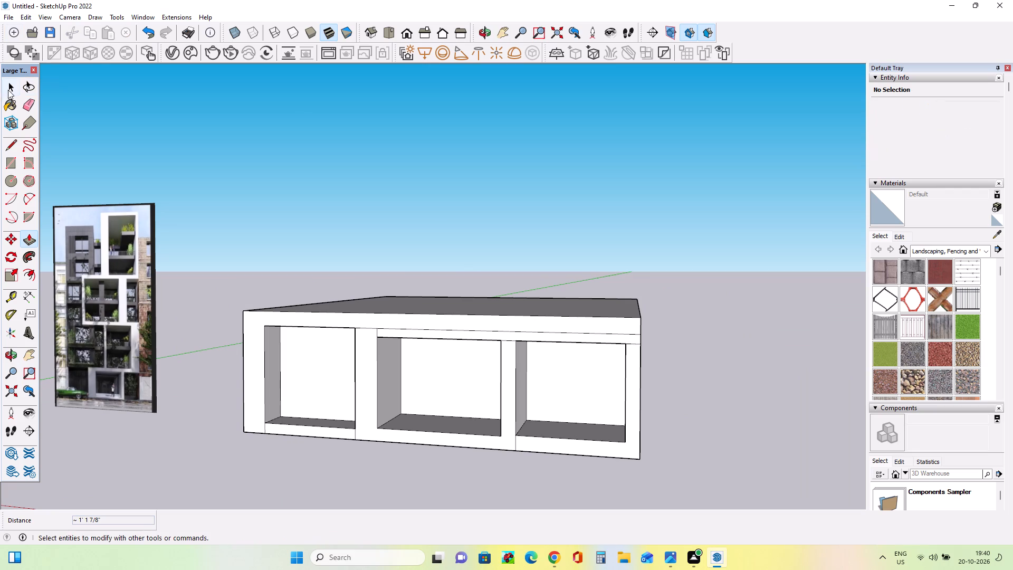
Erase the short piece of the panel divider line on the front face below the wall between the middle and right openings.
click(22, 93)
click(35, 105)
scroll(501, 409, up, 3)
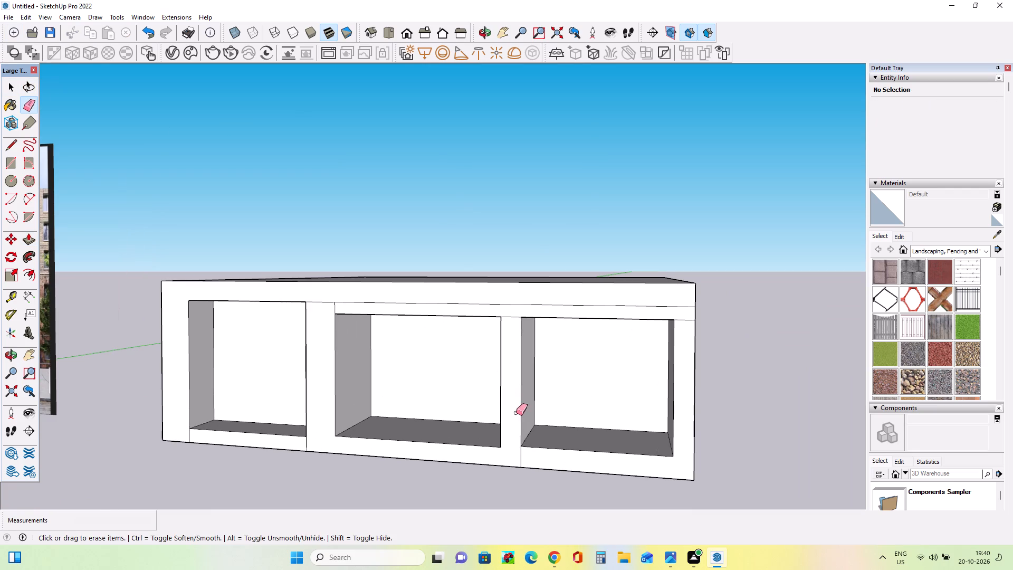
click(521, 456)
Push/Pull the block's top face up by 11' 7 3/8".
middle_drag(416, 383, 498, 401)
scroll(496, 367, down, 4)
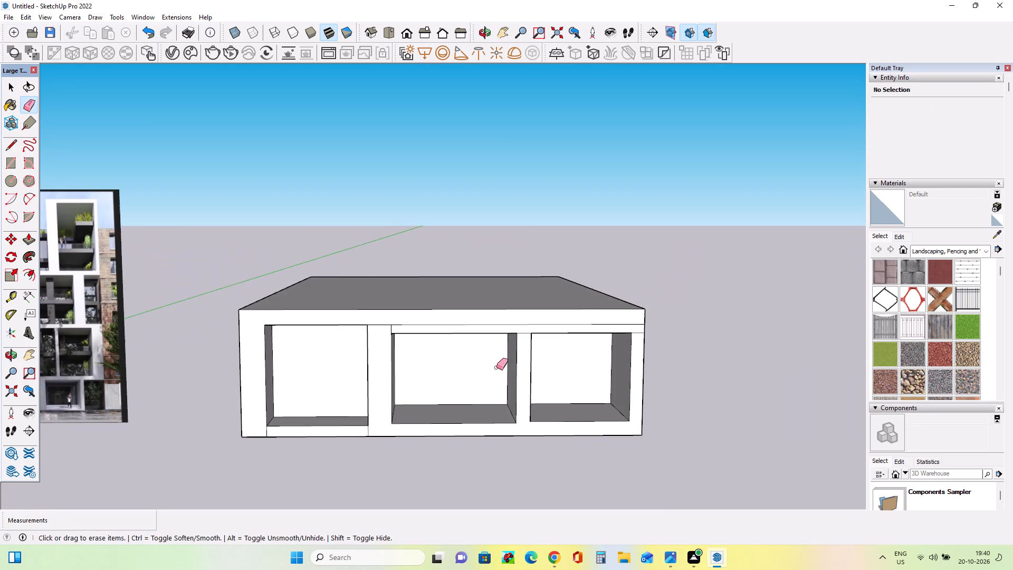
middle_drag(583, 417, 550, 425)
scroll(544, 417, up, 2)
middle_drag(546, 417, 547, 431)
scroll(528, 386, down, 3)
middle_drag(528, 385, 537, 351)
middle_drag(521, 318, 534, 351)
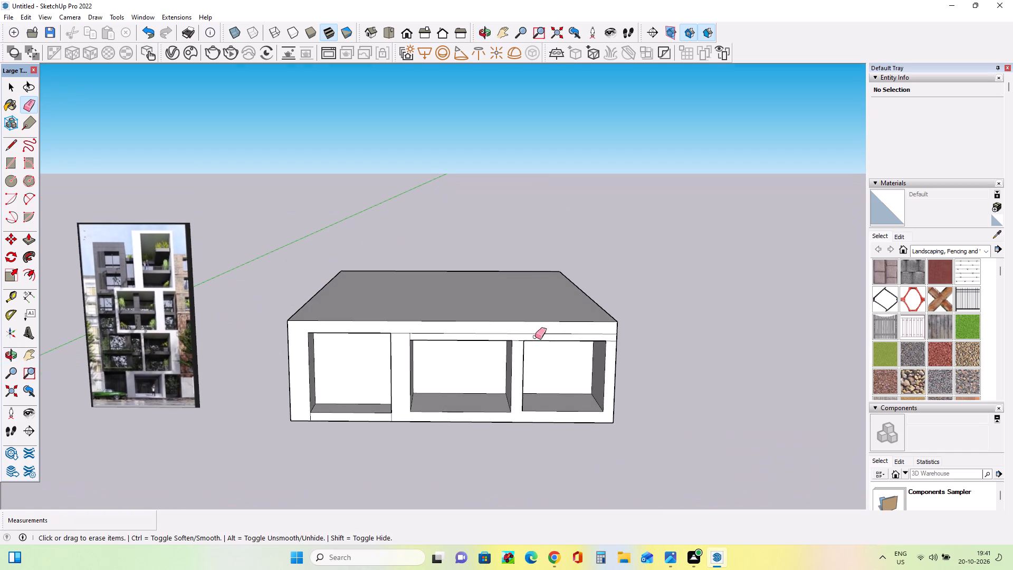
middle_drag(320, 303, 323, 313)
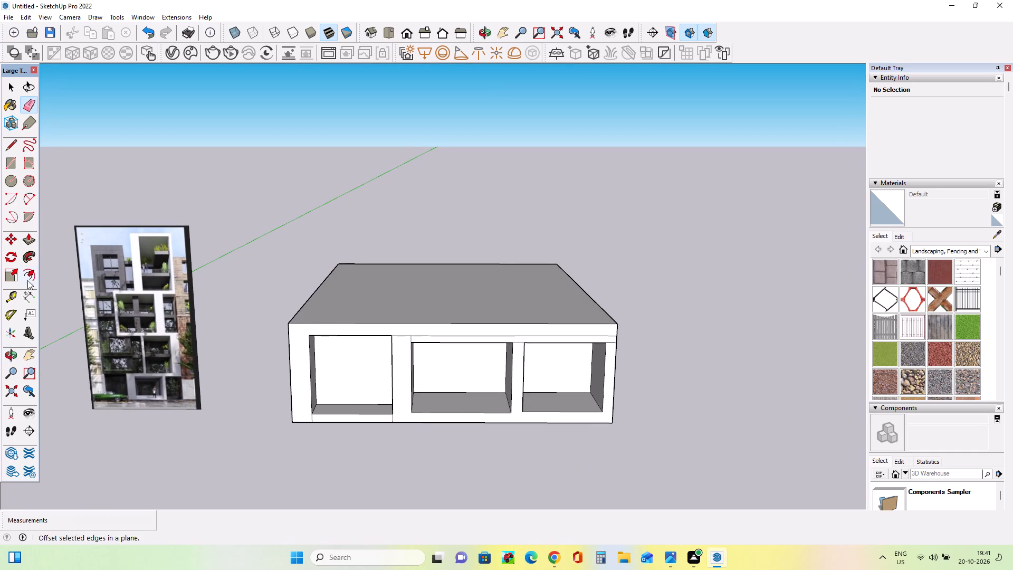
click(30, 236)
click(428, 309)
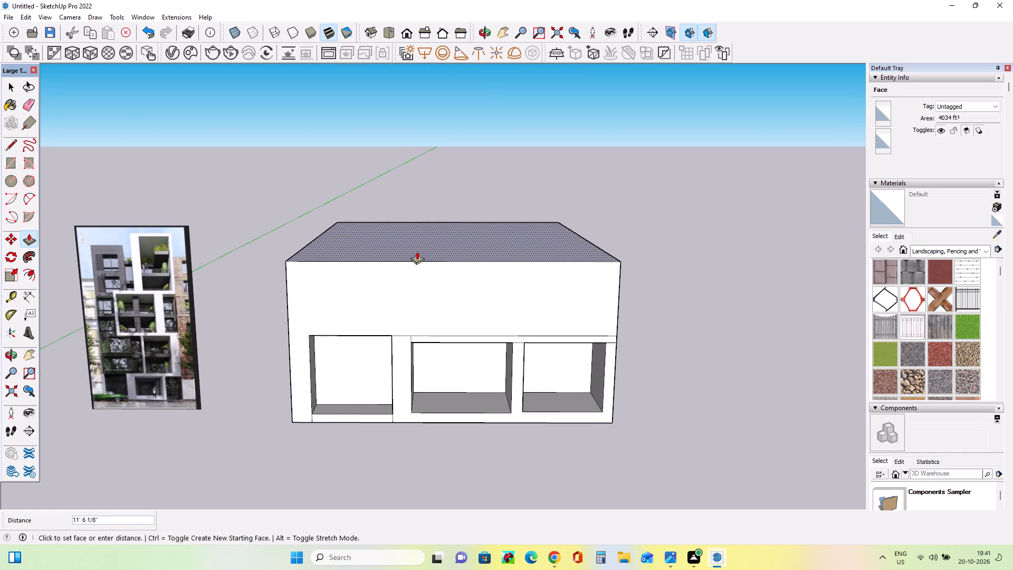
click(417, 251)
Examine the ground-floor entrance and the planted opening beside it in the reference image.
middle_drag(444, 335, 476, 333)
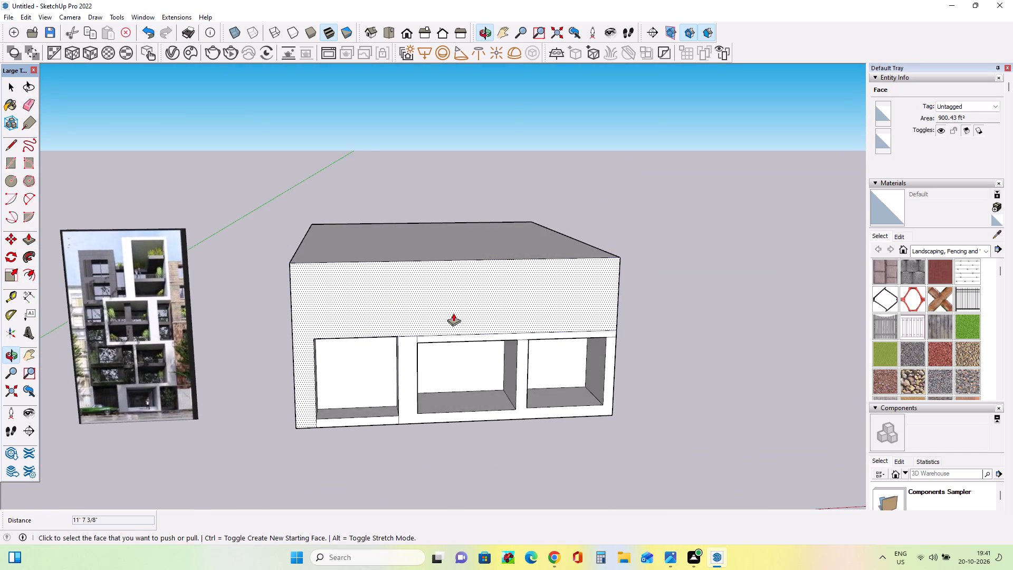
scroll(453, 313, up, 2)
middle_drag(519, 347, 481, 353)
scroll(77, 391, up, 3)
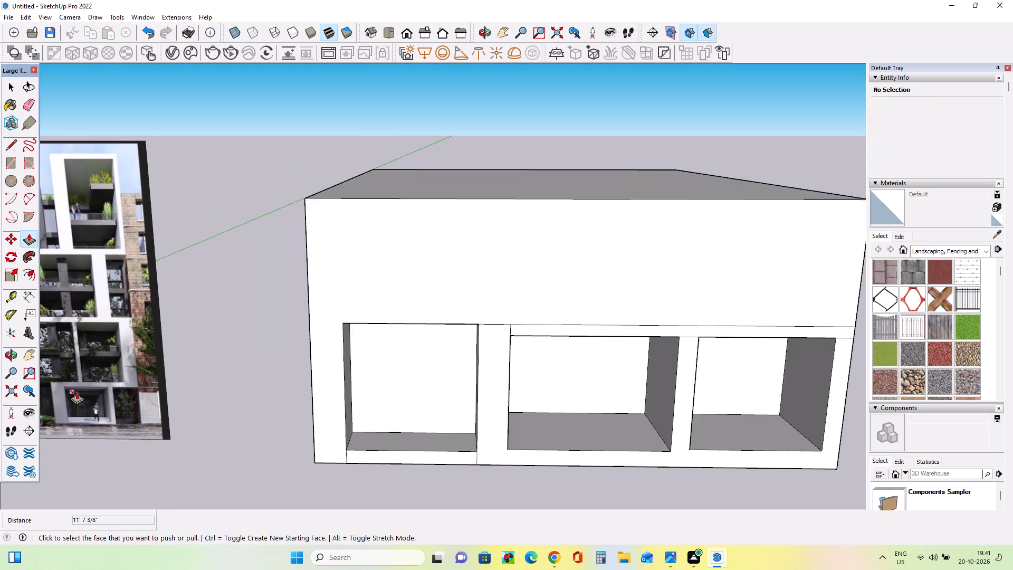
scroll(77, 391, up, 13)
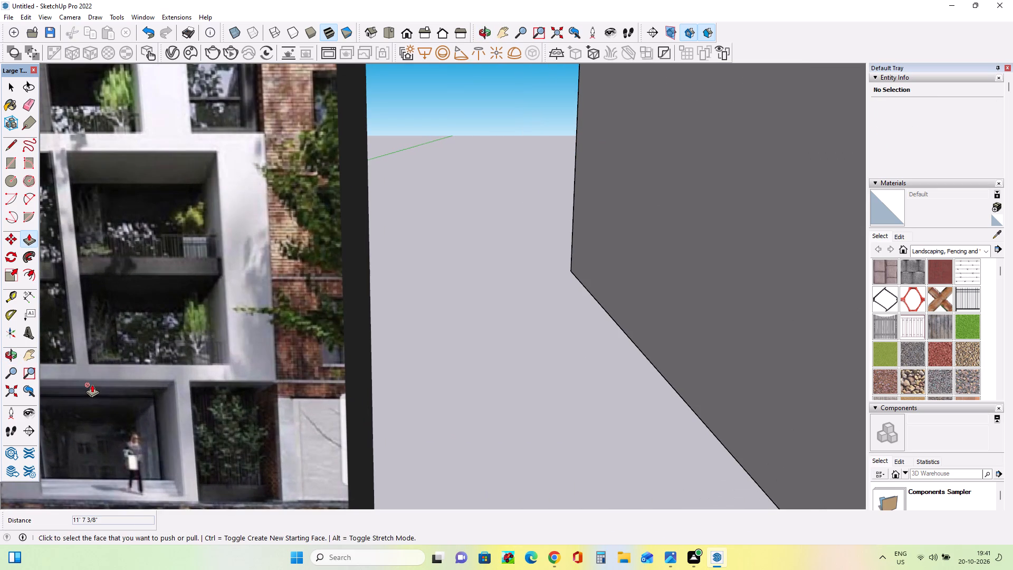
scroll(308, 471, up, 2)
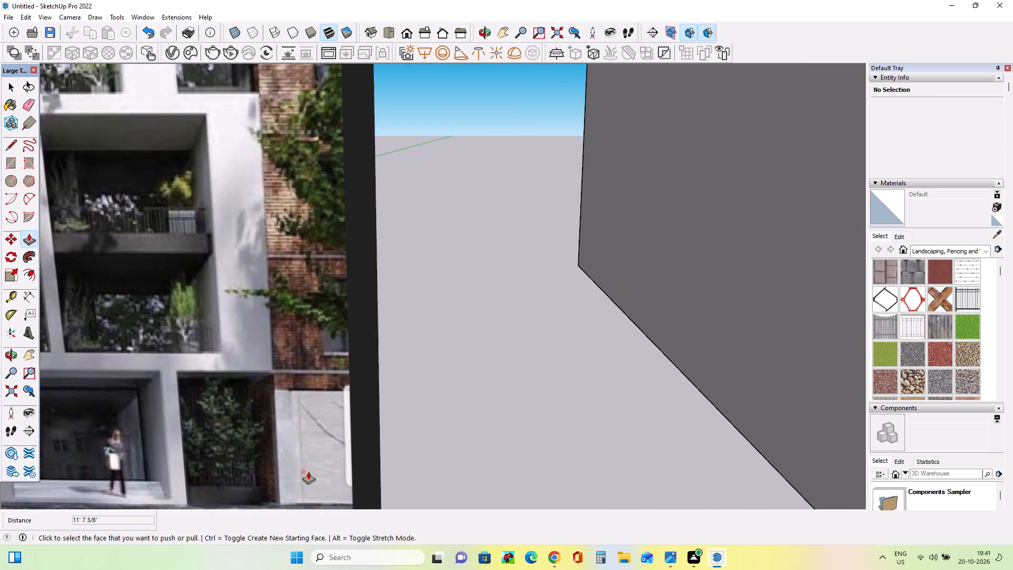
scroll(308, 471, down, 1)
scroll(277, 478, up, 1)
scroll(277, 478, down, 1)
scroll(277, 478, up, 6)
scroll(244, 462, down, 3)
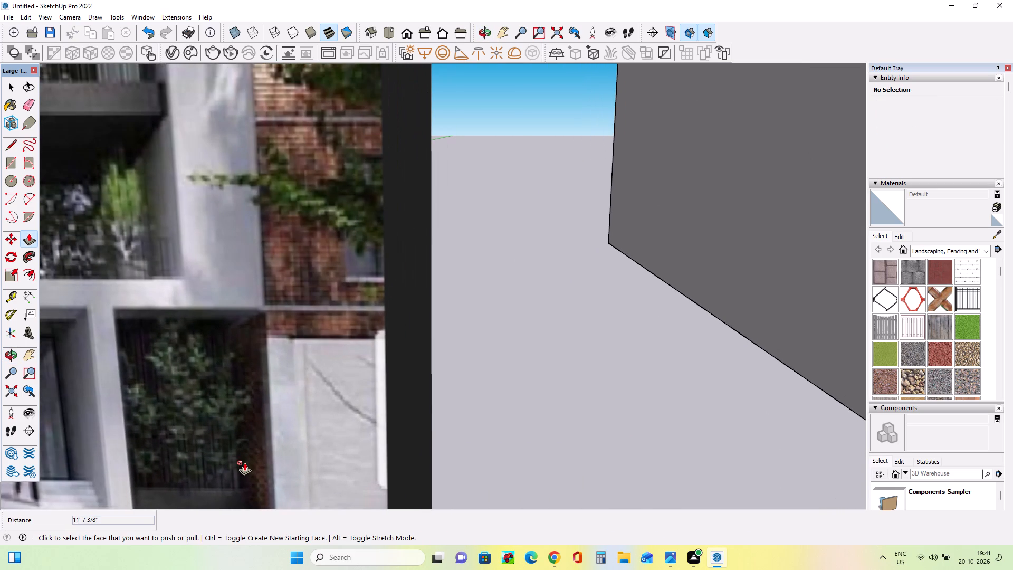
scroll(185, 394, down, 6)
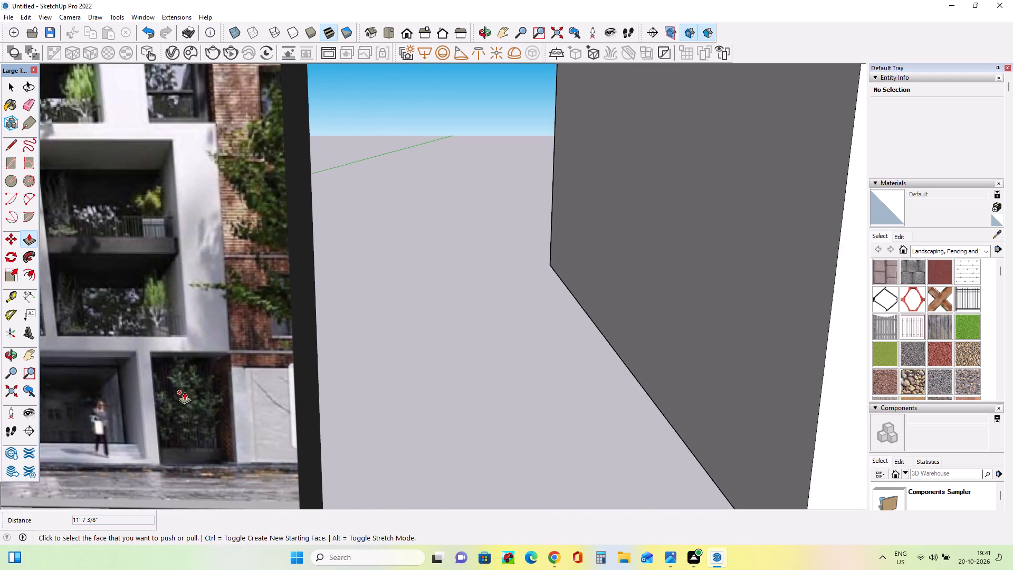
scroll(184, 392, down, 20)
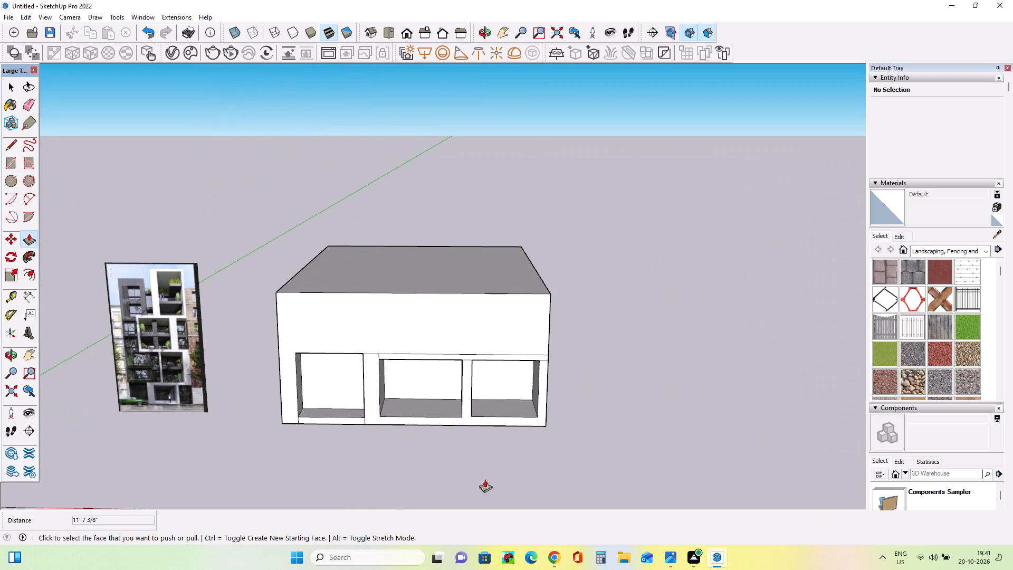
Lower the floor of the right opening by 7 13/16".
middle_drag(510, 436, 515, 399)
scroll(508, 386, up, 4)
click(508, 415)
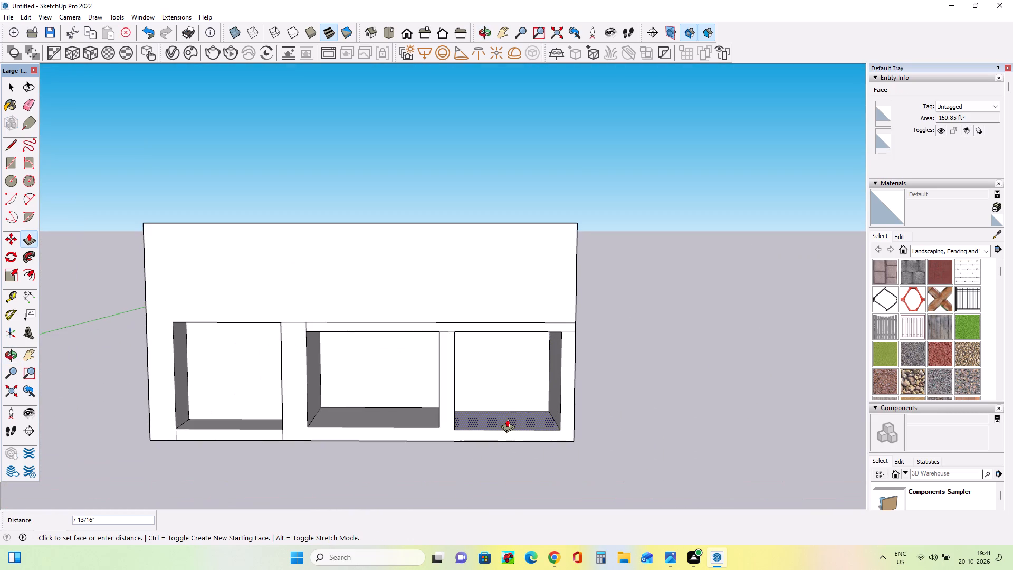
click(507, 419)
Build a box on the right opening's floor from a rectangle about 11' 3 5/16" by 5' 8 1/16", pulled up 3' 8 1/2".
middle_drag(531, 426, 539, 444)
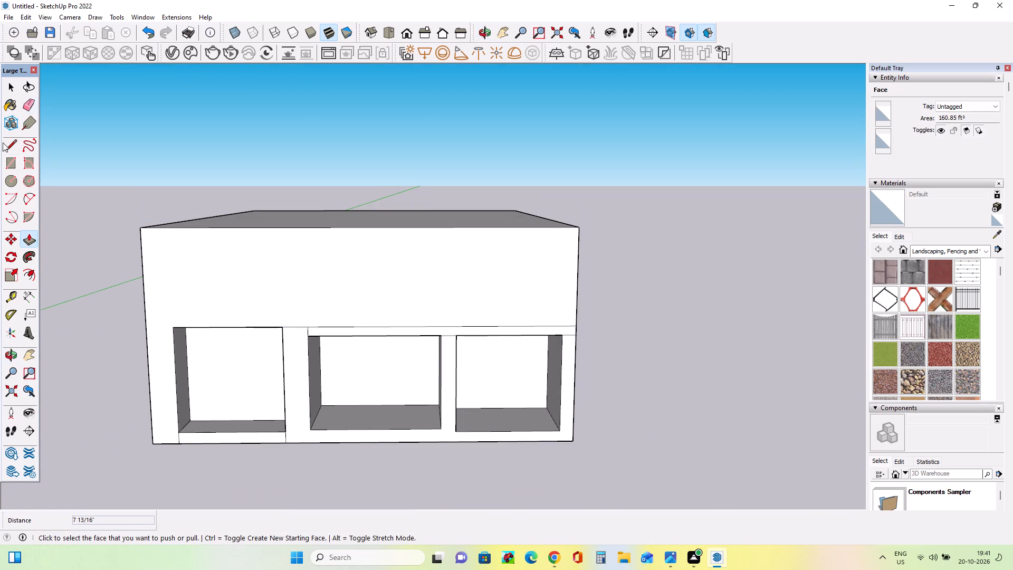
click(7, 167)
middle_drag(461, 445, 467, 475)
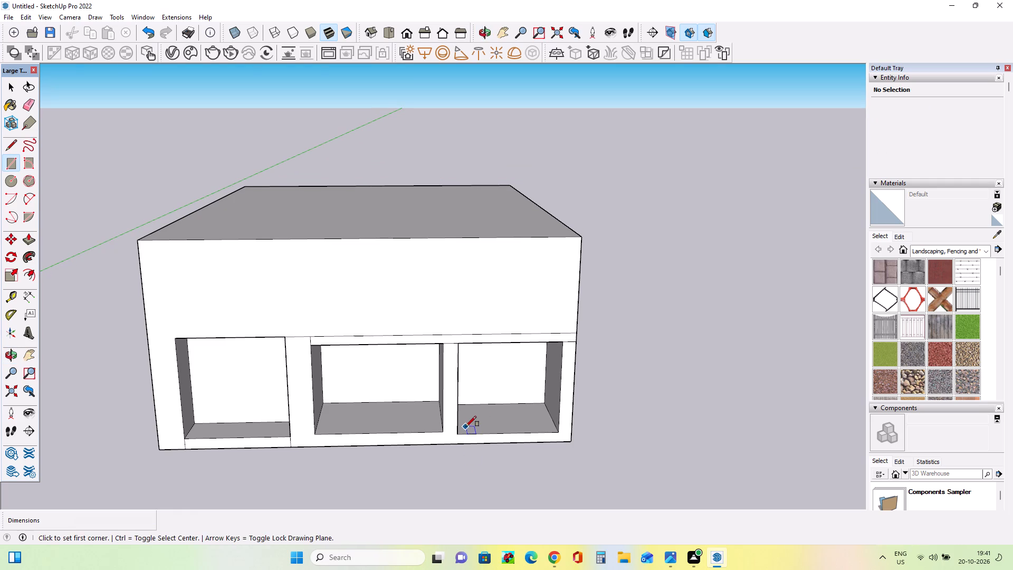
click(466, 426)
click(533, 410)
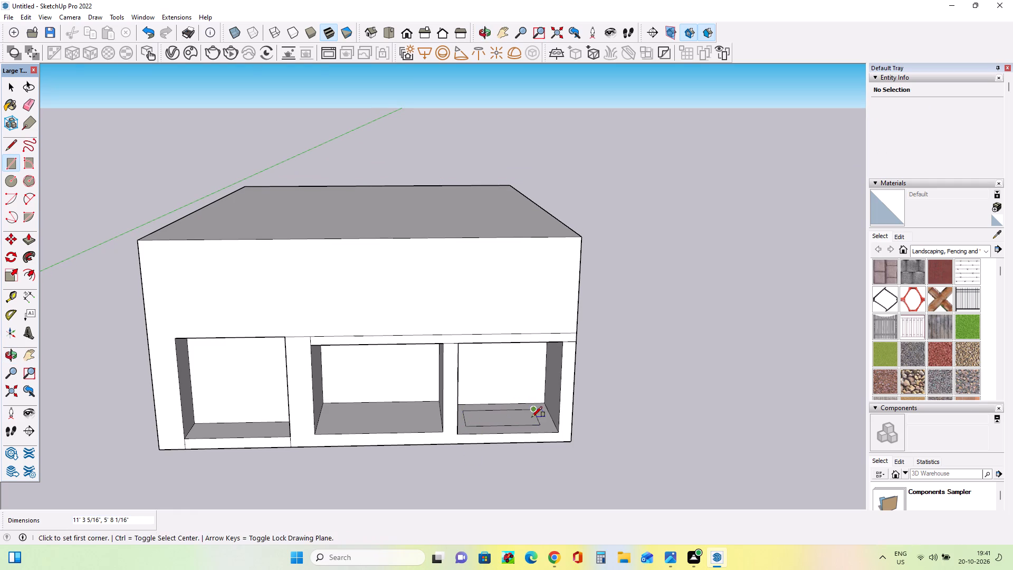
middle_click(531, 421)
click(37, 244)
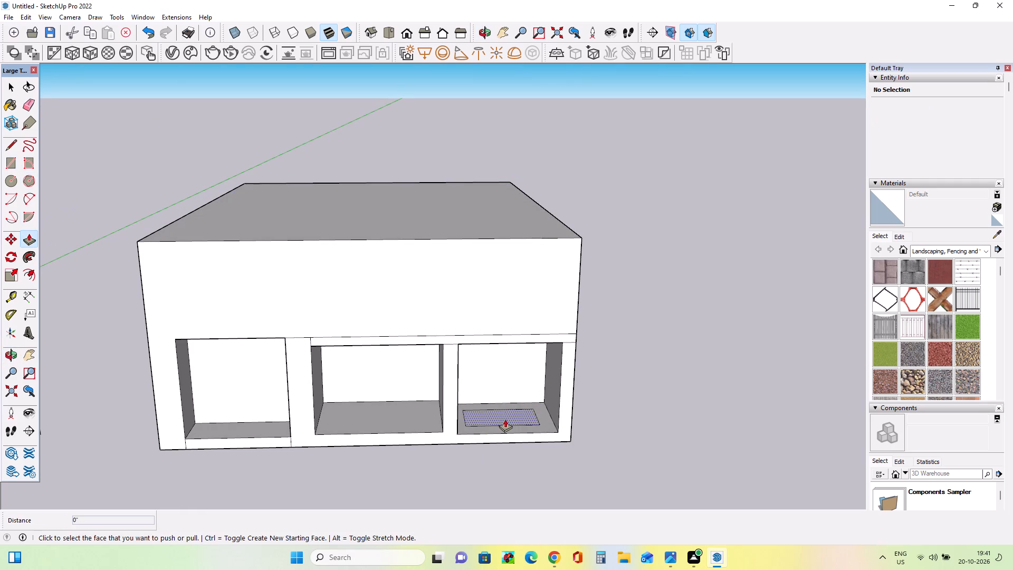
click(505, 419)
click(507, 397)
Examine the base of the planted ground-floor opening in the reference image.
middle_drag(573, 389, 579, 388)
scroll(579, 388, down, 3)
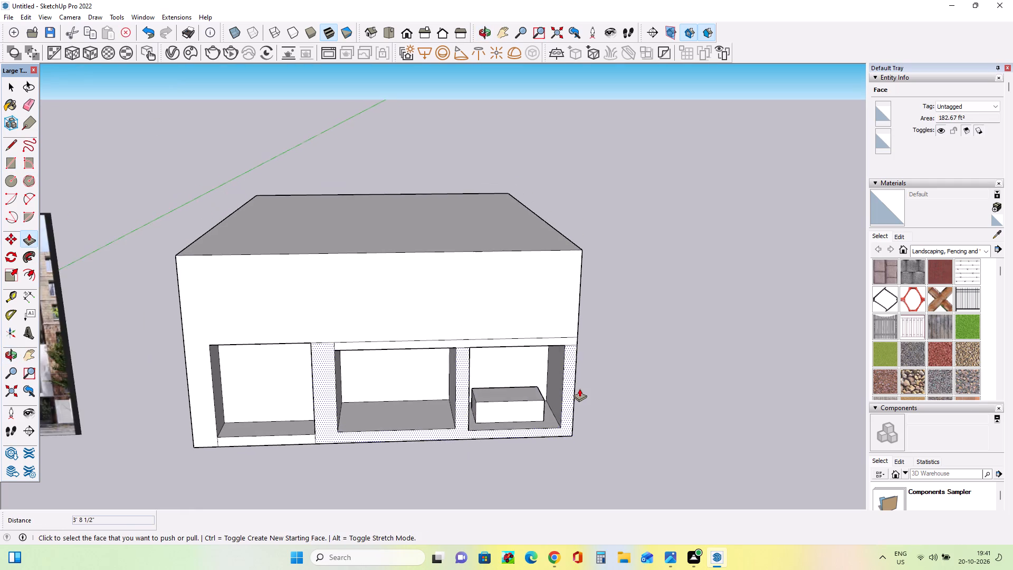
scroll(579, 388, down, 2)
scroll(204, 409, up, 19)
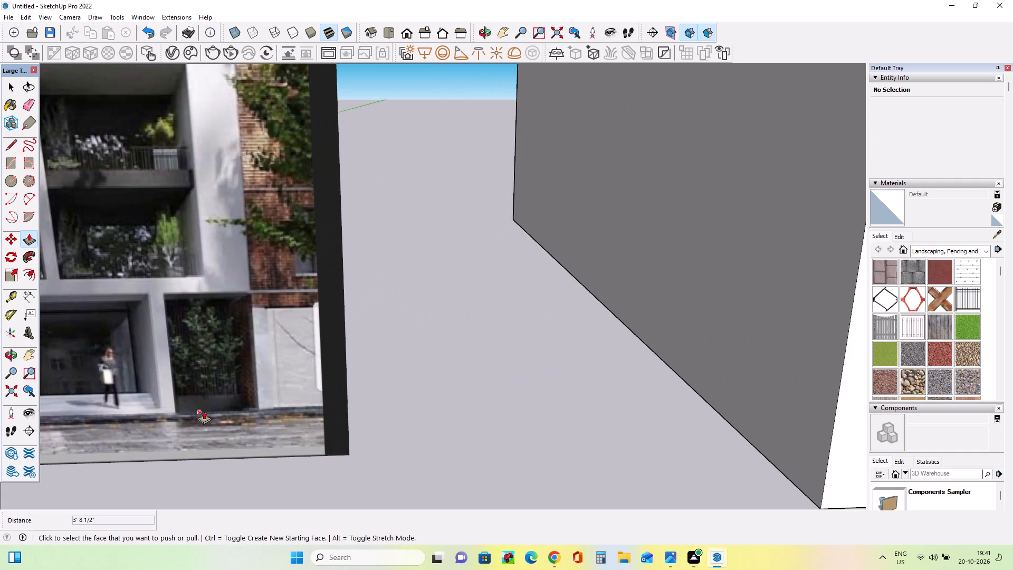
scroll(204, 408, up, 6)
middle_drag(203, 407, 161, 416)
scroll(165, 416, up, 1)
scroll(166, 410, down, 12)
scroll(172, 374, down, 12)
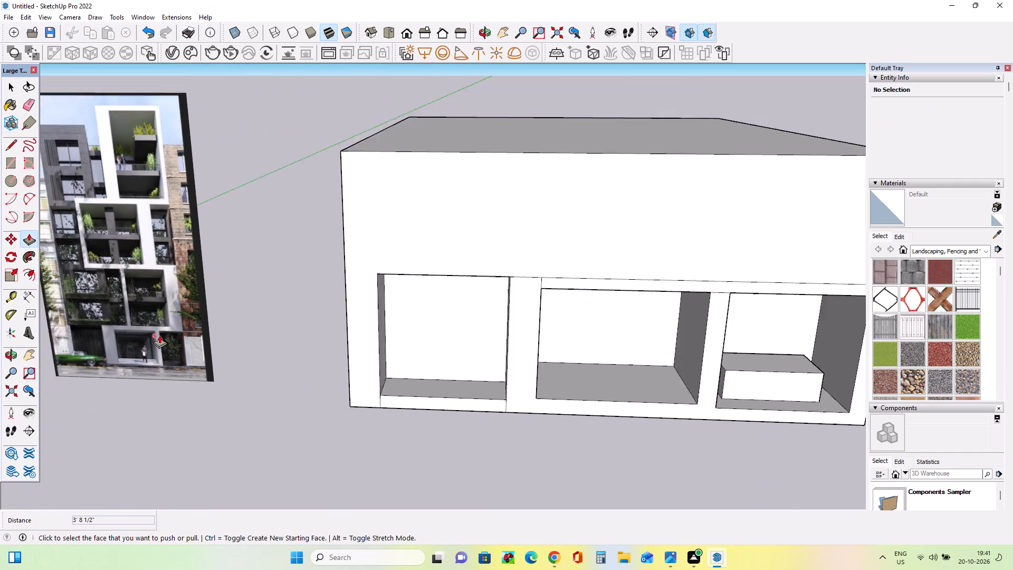
scroll(159, 335, down, 7)
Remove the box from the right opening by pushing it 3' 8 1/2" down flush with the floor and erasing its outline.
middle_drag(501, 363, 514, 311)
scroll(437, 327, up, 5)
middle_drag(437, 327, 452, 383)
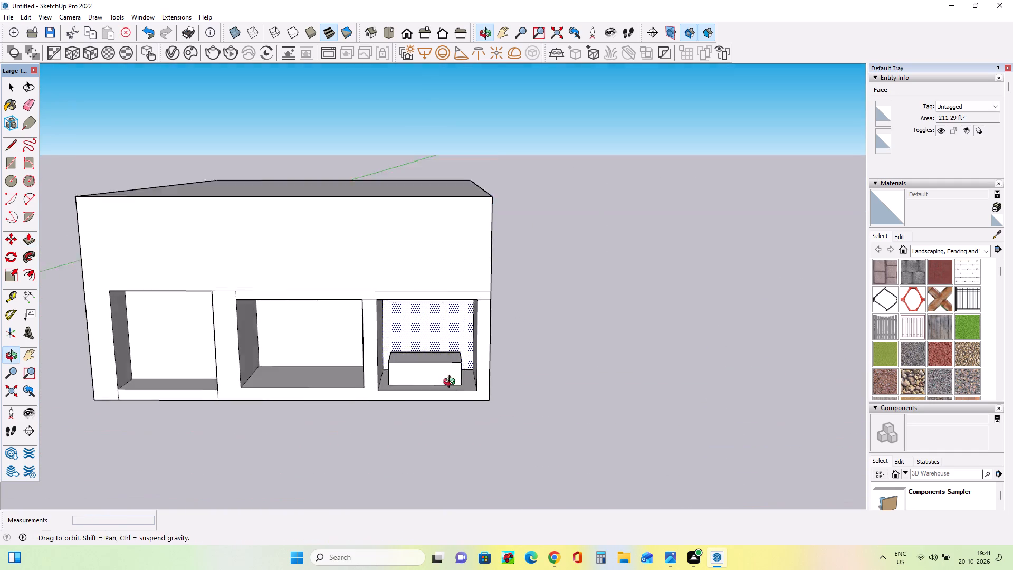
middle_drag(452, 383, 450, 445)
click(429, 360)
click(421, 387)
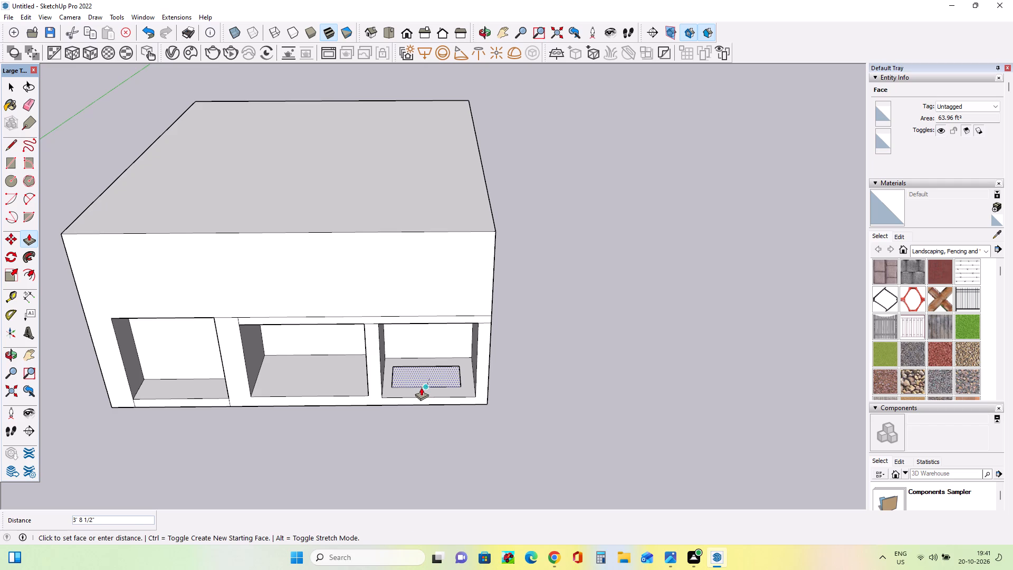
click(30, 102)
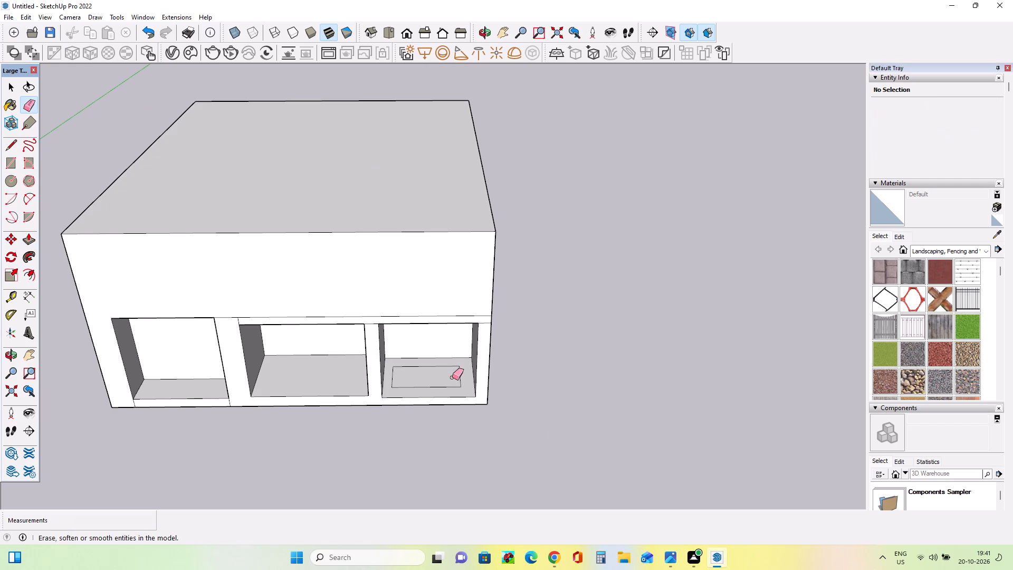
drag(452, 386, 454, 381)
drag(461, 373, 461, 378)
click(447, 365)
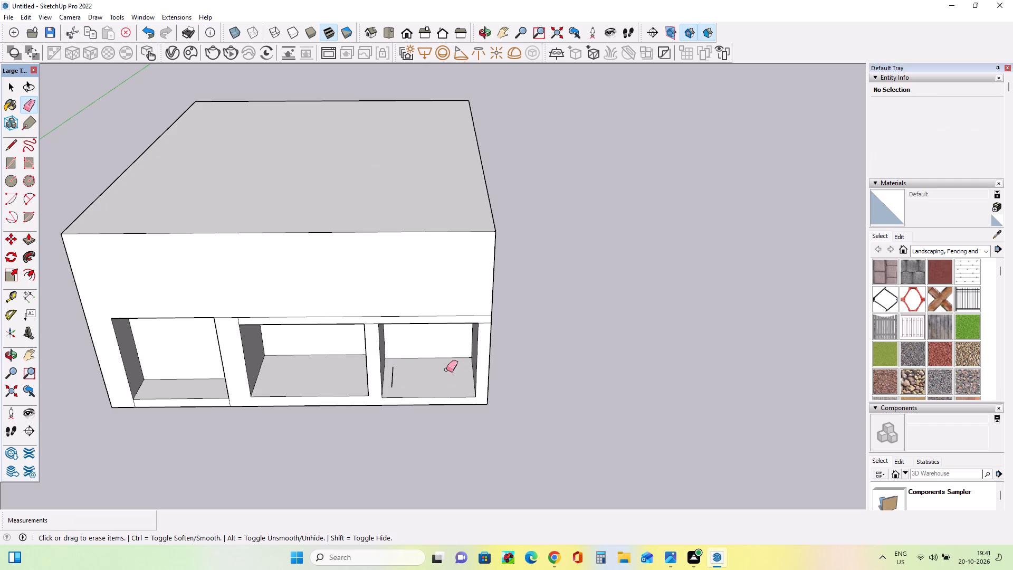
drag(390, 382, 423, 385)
Push the right side wall of the right opening 1' 4 7/8" outward toward the block's right edge.
middle_drag(474, 391, 510, 358)
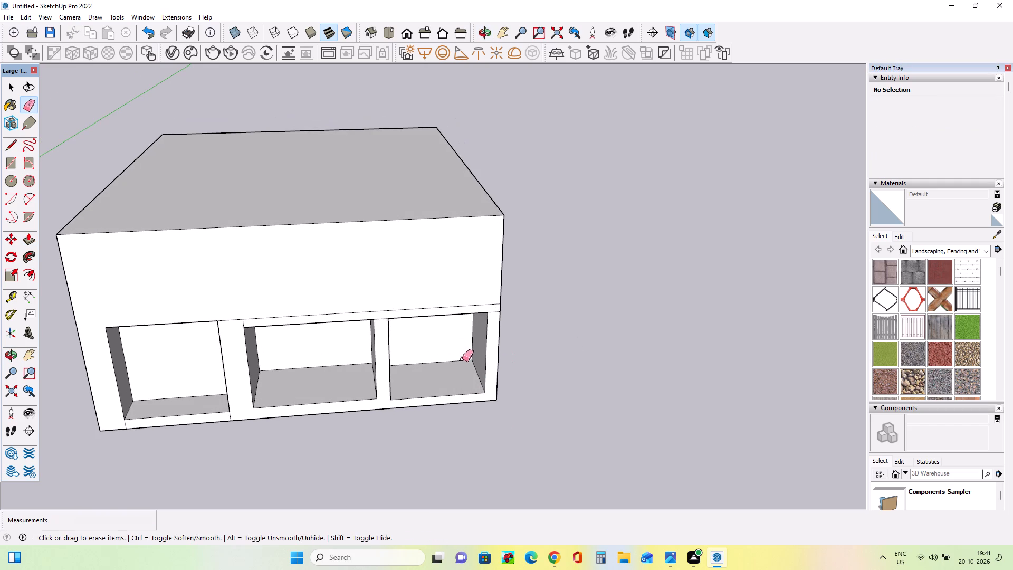
click(28, 234)
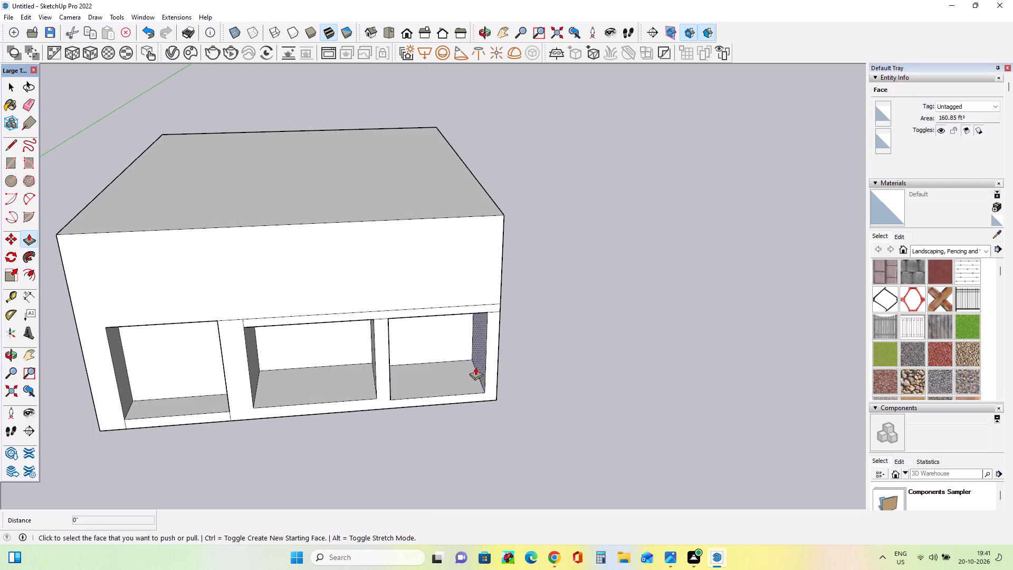
click(481, 368)
click(489, 366)
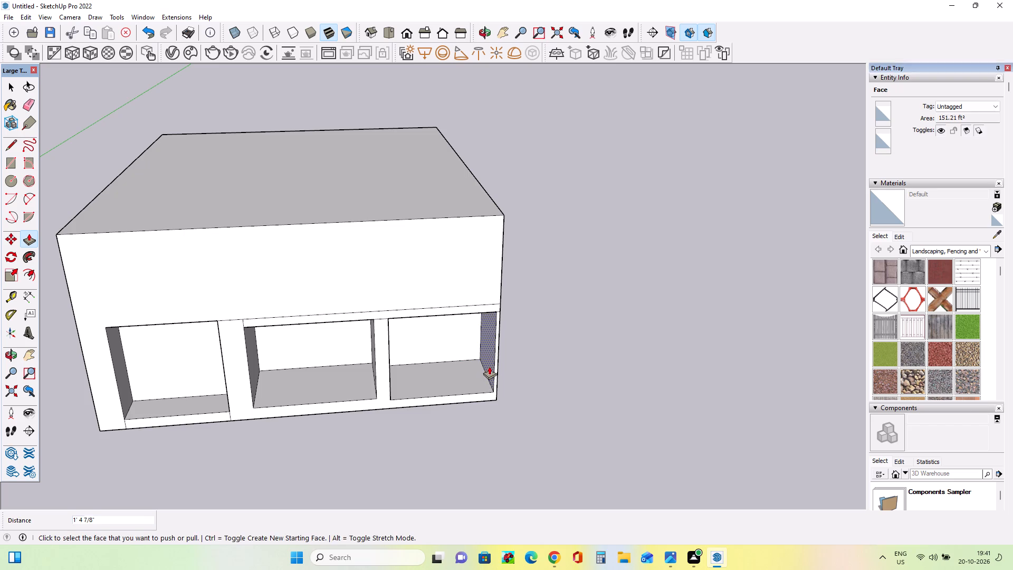
Push/Pull the block's top face up by another 4' 7 1/16".
middle_drag(454, 405, 434, 407)
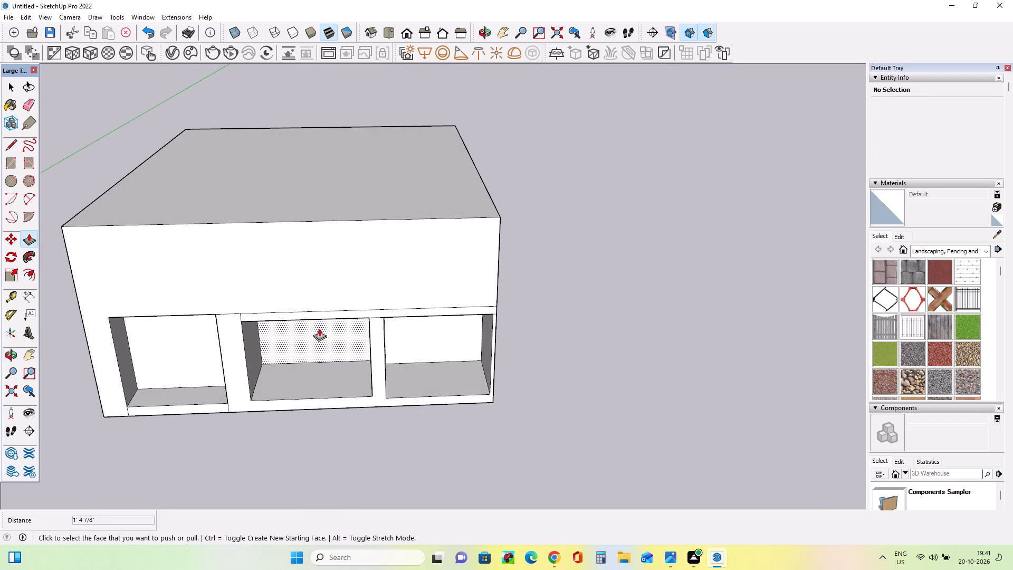
middle_drag(319, 327, 352, 262)
scroll(357, 270, down, 5)
middle_drag(376, 319, 389, 330)
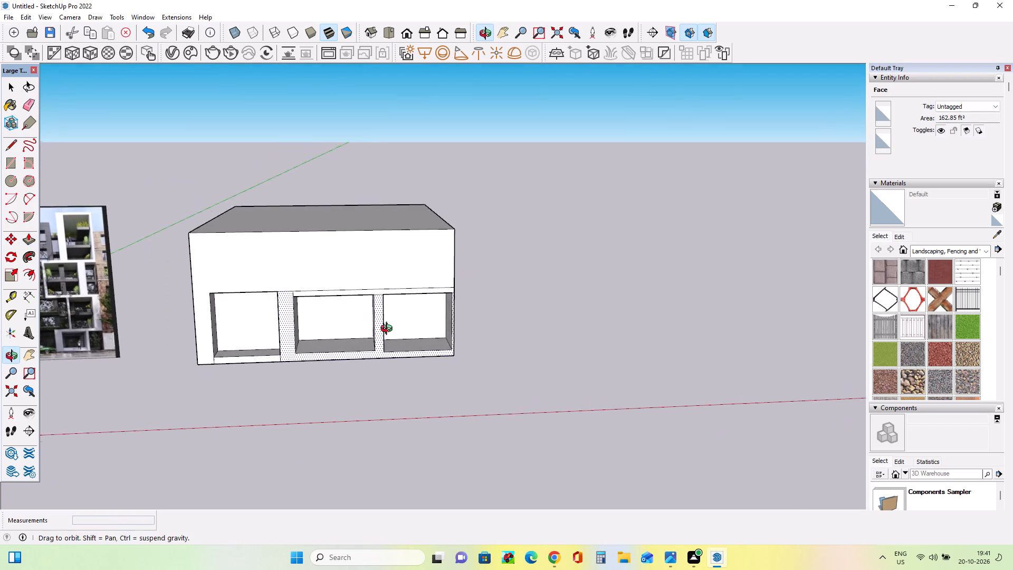
scroll(396, 333, down, 2)
middle_drag(389, 330, 385, 329)
click(359, 232)
click(361, 218)
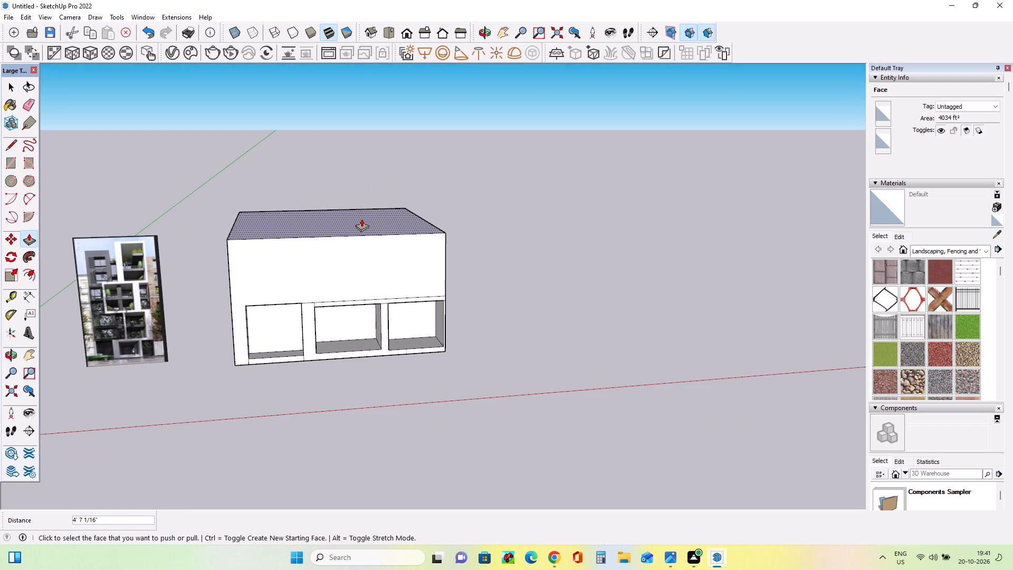
Check the reference image's lower storeys and raise the floor of the right opening.
scroll(115, 329, up, 14)
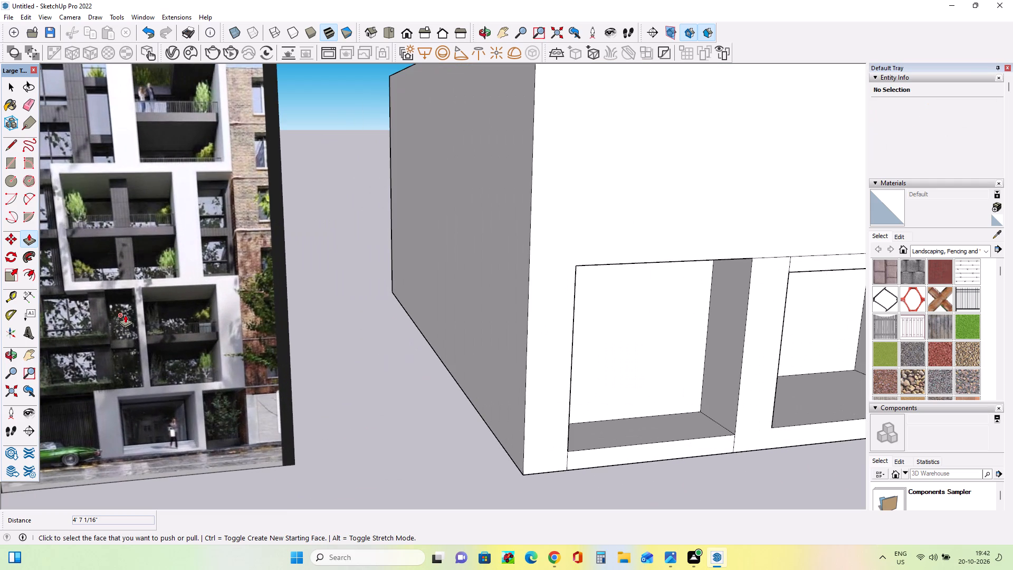
scroll(188, 317, up, 9)
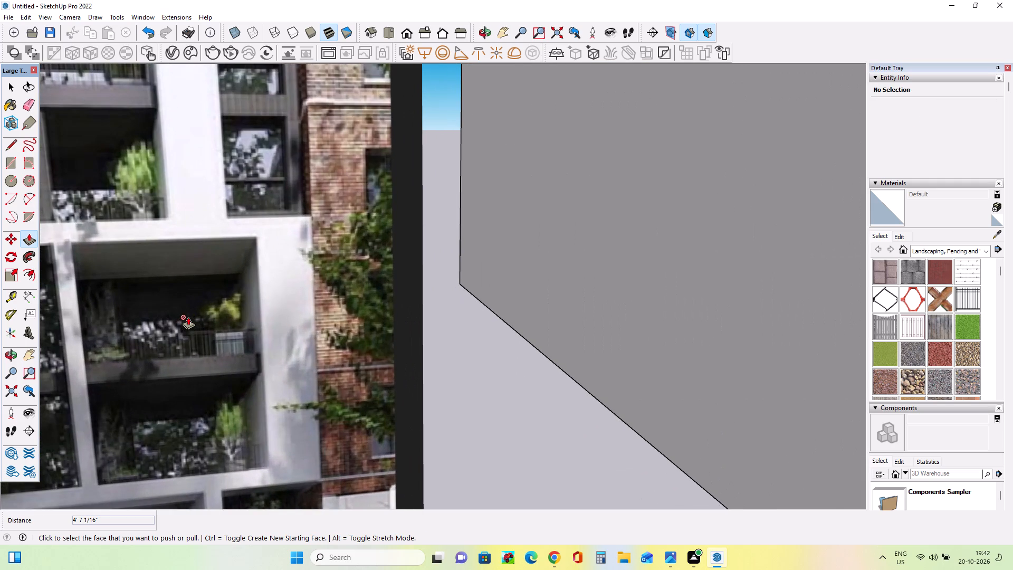
scroll(188, 317, down, 17)
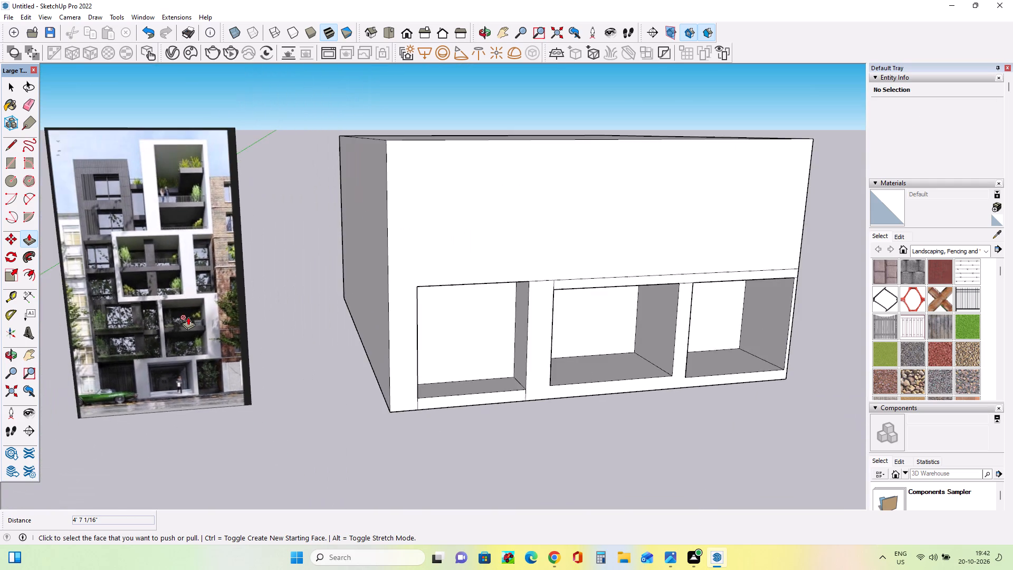
scroll(188, 317, down, 4)
middle_drag(546, 366, 444, 379)
click(531, 357)
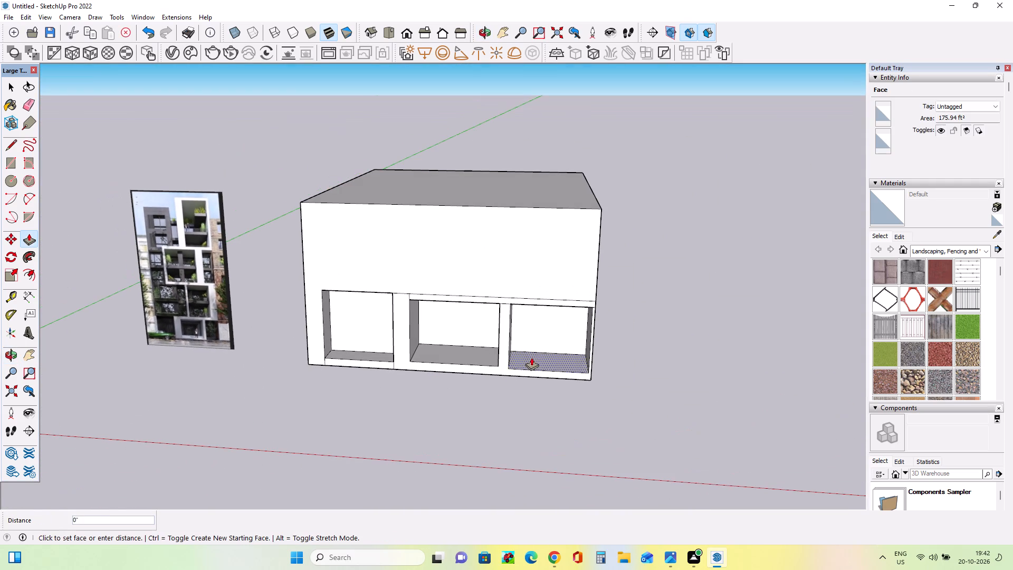
click(534, 346)
middle_drag(535, 359, 536, 359)
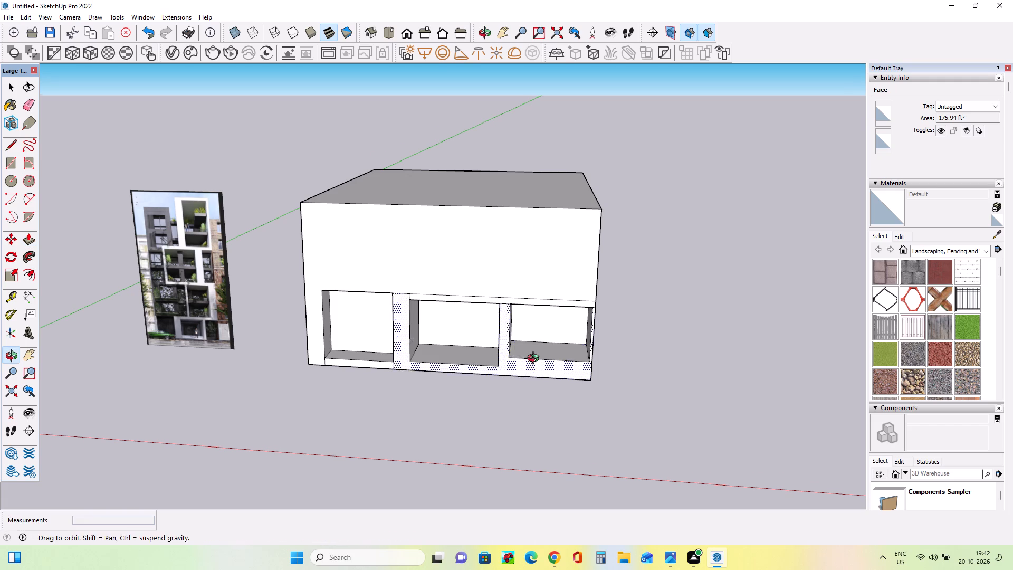
Draw a vertical line from the right opening's lower inner corner, beside the middle opening, down to the block's bottom edge.
middle_drag(536, 359, 569, 349)
scroll(332, 194, up, 3)
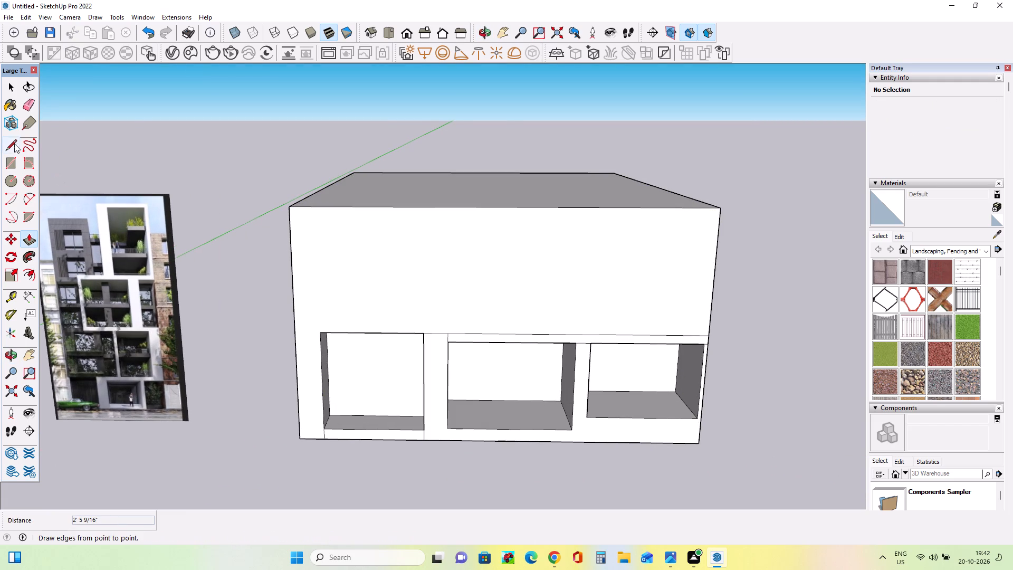
click(12, 137)
click(586, 417)
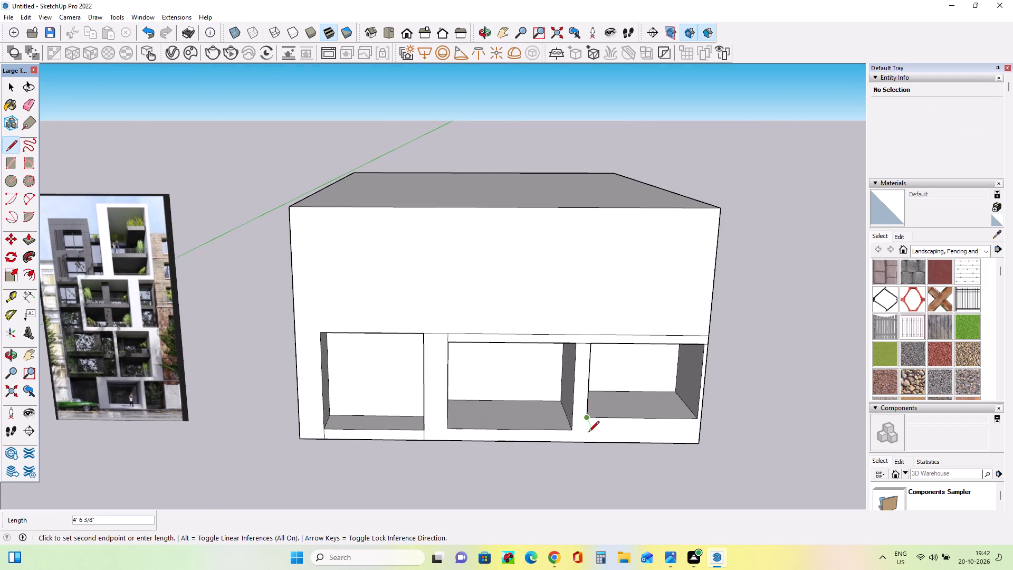
click(586, 444)
Draw a vertical line on the upper front wall above the right opening, from the storey line up to the block's top edge.
middle_drag(685, 449, 695, 462)
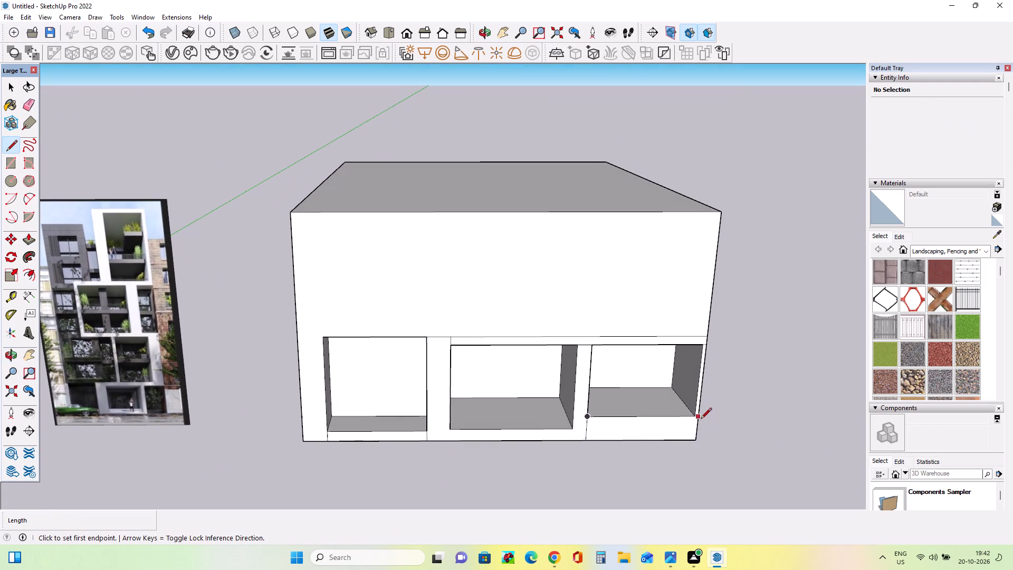
middle_drag(739, 365, 743, 379)
scroll(680, 356, down, 2)
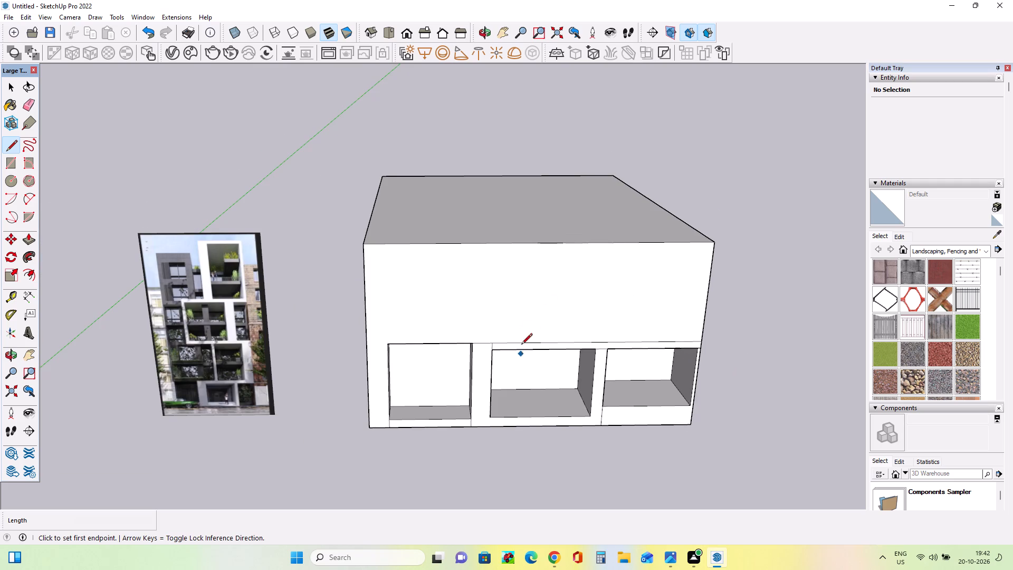
middle_click(529, 307)
scroll(661, 355, up, 3)
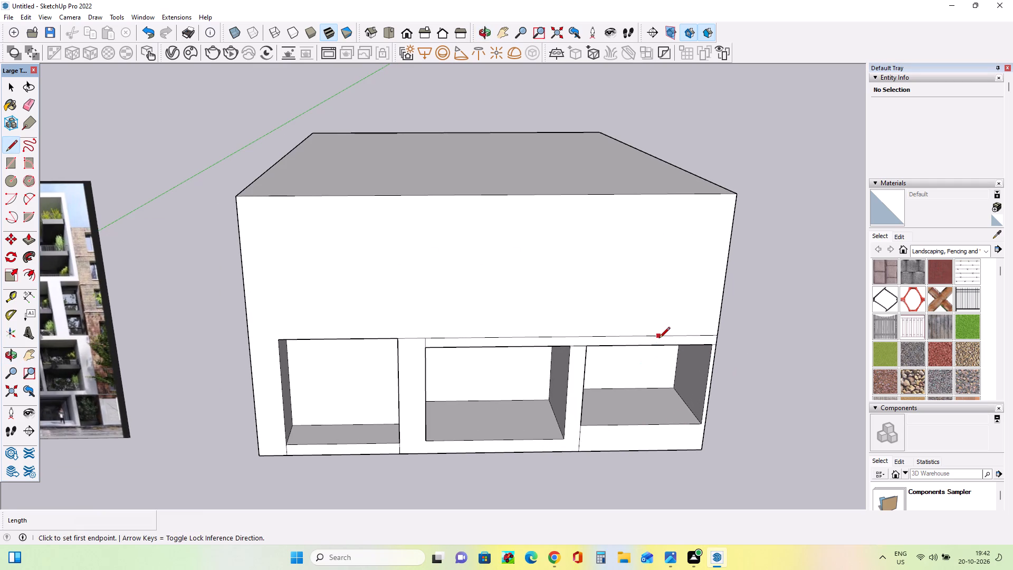
drag(659, 338, 659, 332)
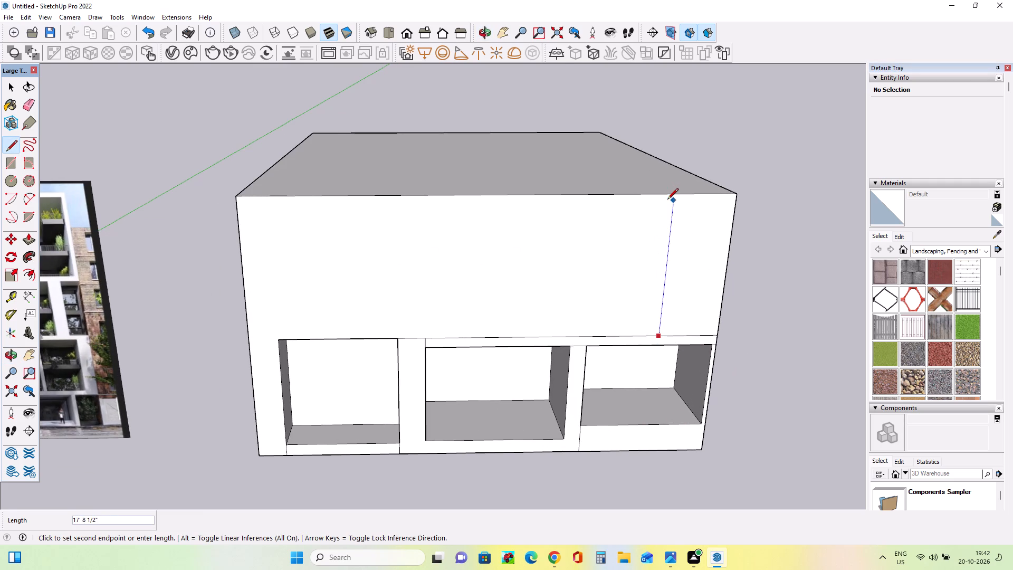
click(668, 198)
scroll(684, 198, up, 3)
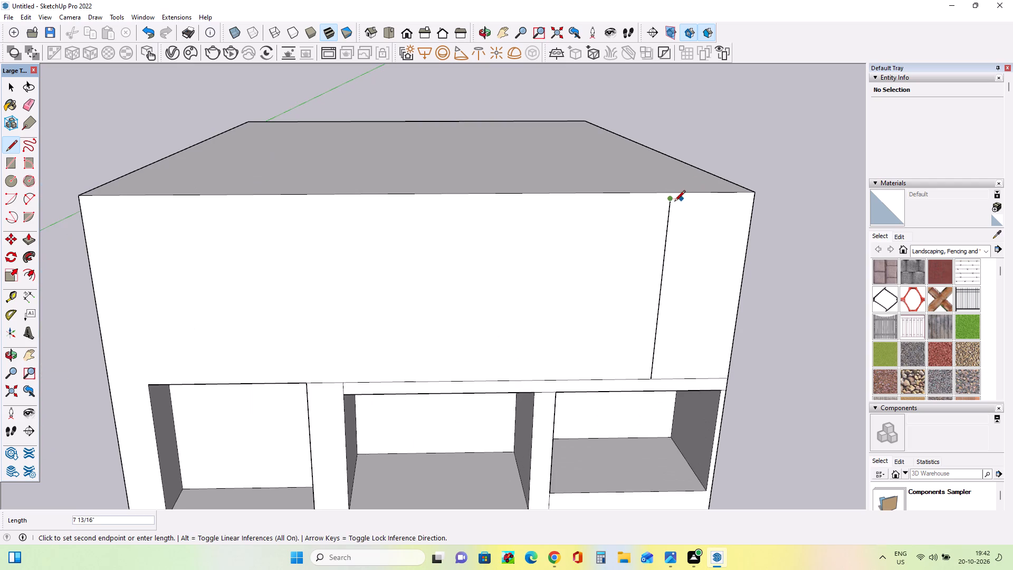
scroll(668, 193, up, 8)
click(668, 193)
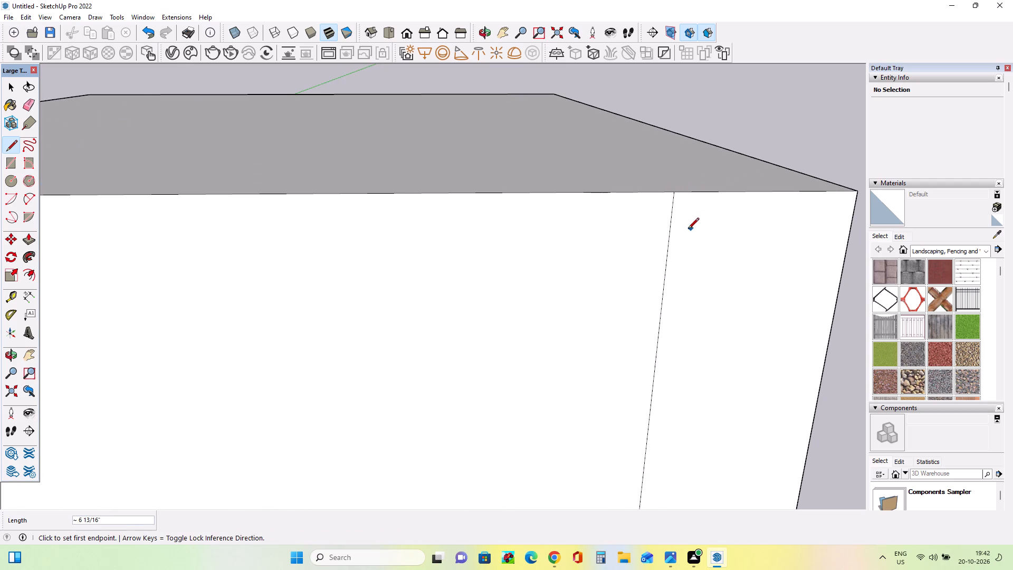
Draw a narrow rectangle about 11" wide and 18' 5 3/4" tall on the upper front wall above the middle opening.
scroll(688, 230, down, 3)
scroll(687, 230, up, 1)
scroll(668, 236, down, 14)
middle_drag(705, 305, 674, 306)
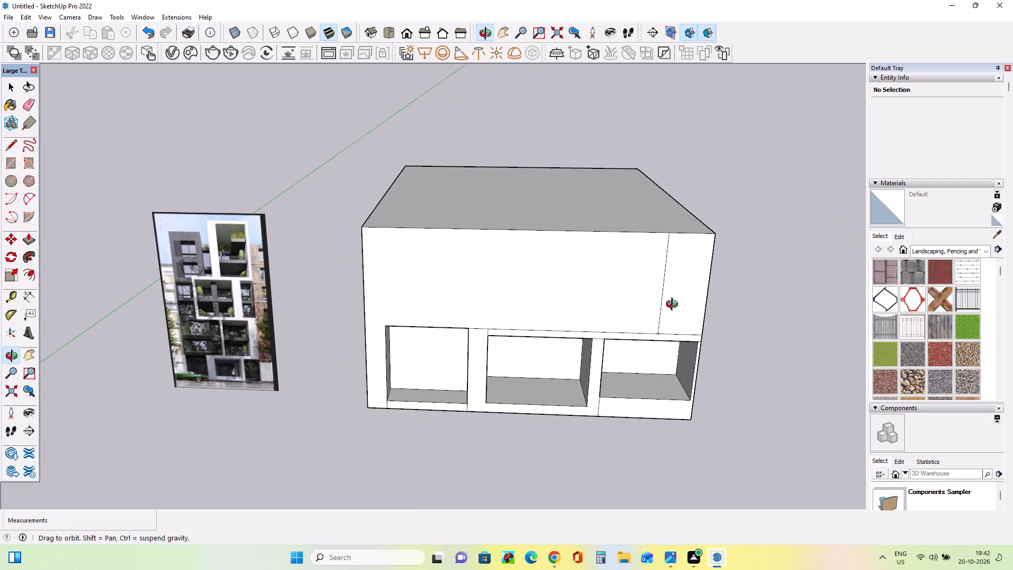
middle_drag(674, 306, 675, 288)
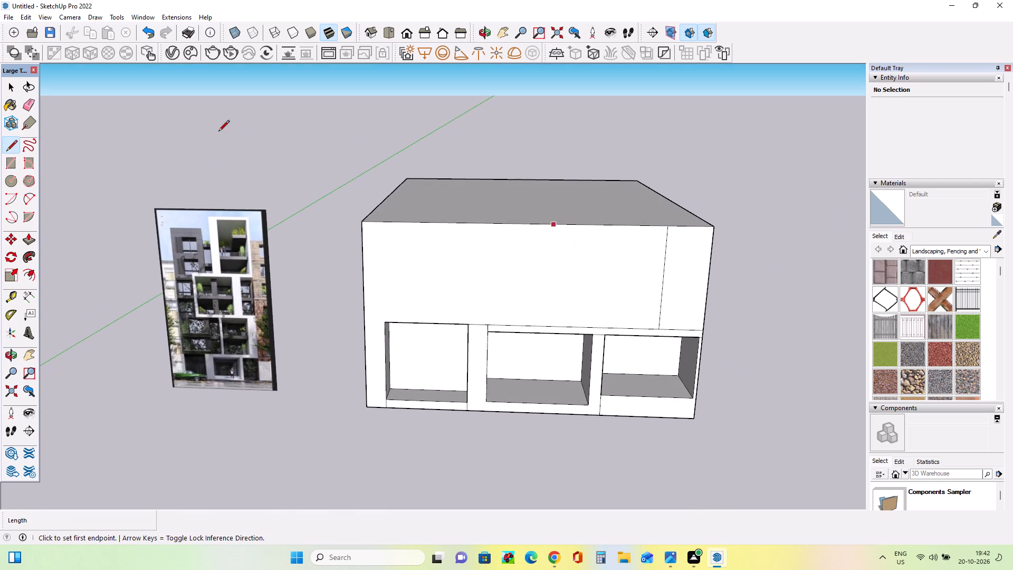
click(11, 158)
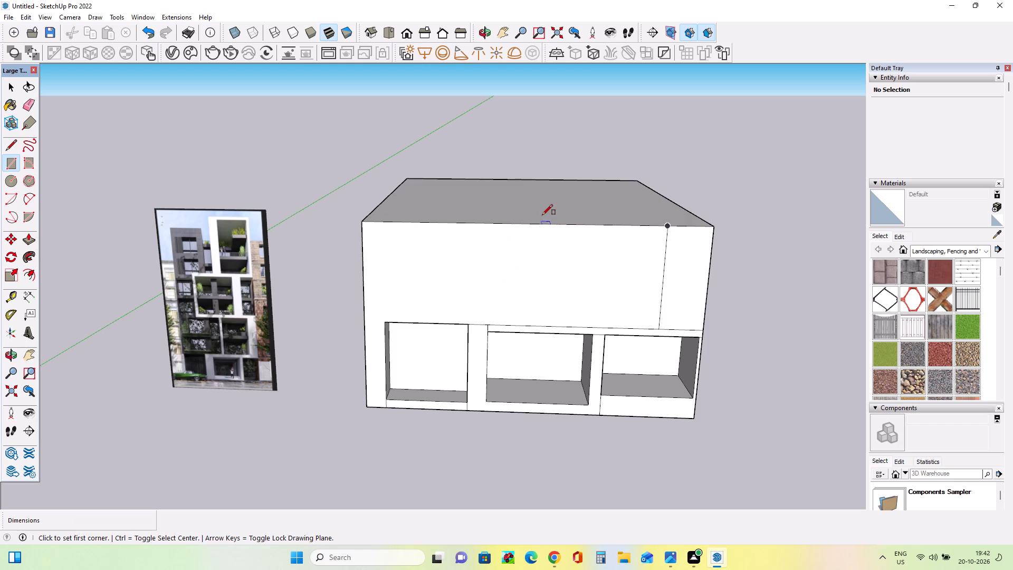
click(549, 225)
scroll(544, 334, up, 4)
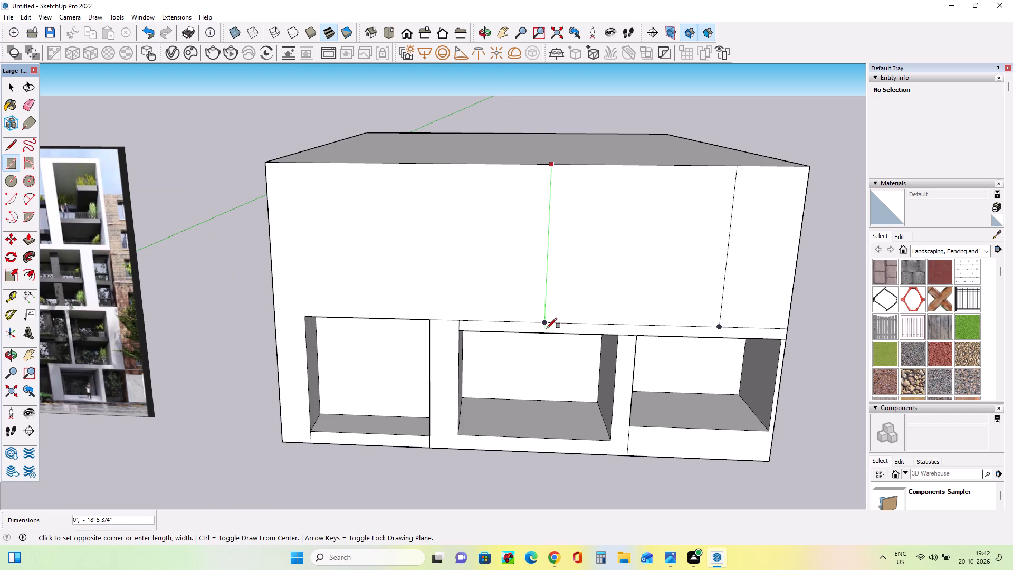
click(552, 323)
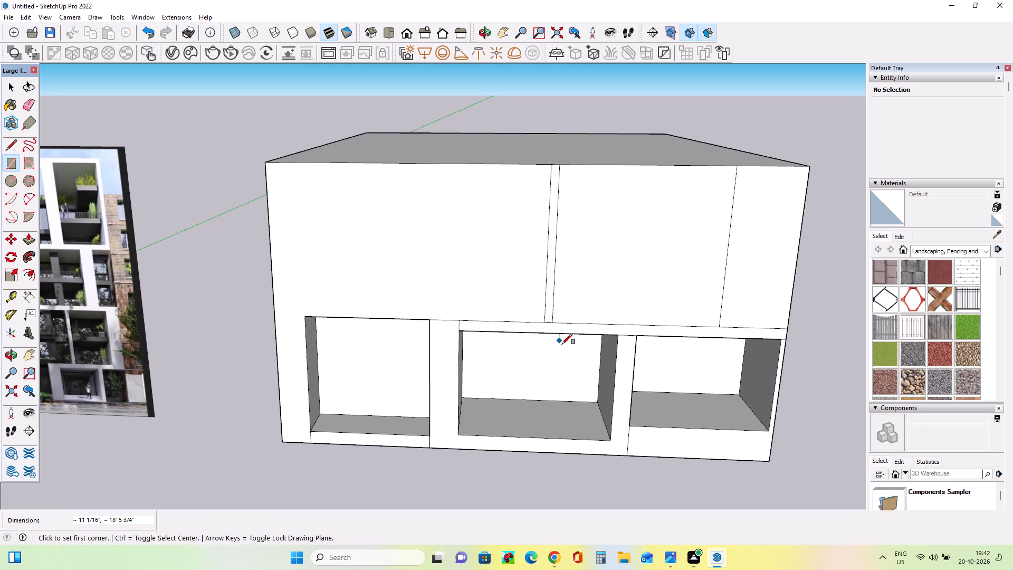
Draw a horizontal line about 60' 3" long across the full width of the upper front wall, just below its top edge.
middle_drag(563, 344, 575, 372)
scroll(575, 363, down, 8)
middle_drag(576, 362, 574, 303)
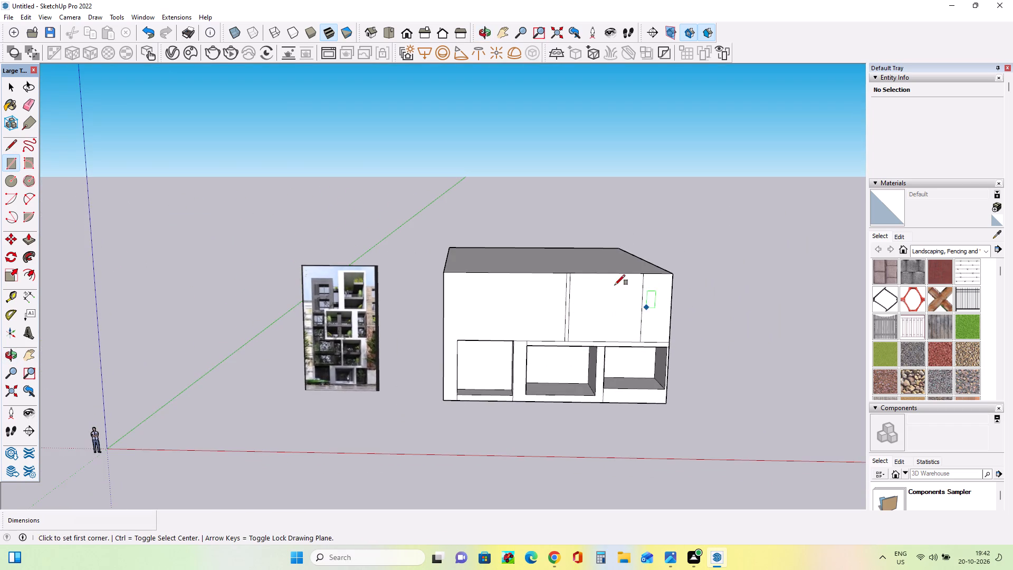
scroll(608, 285, up, 3)
middle_drag(614, 308, 622, 326)
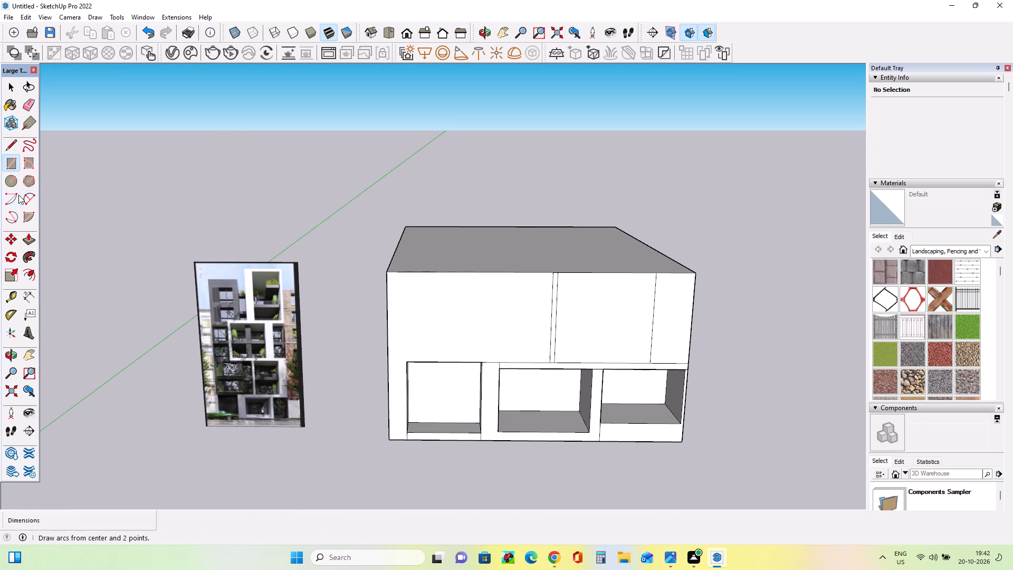
click(11, 137)
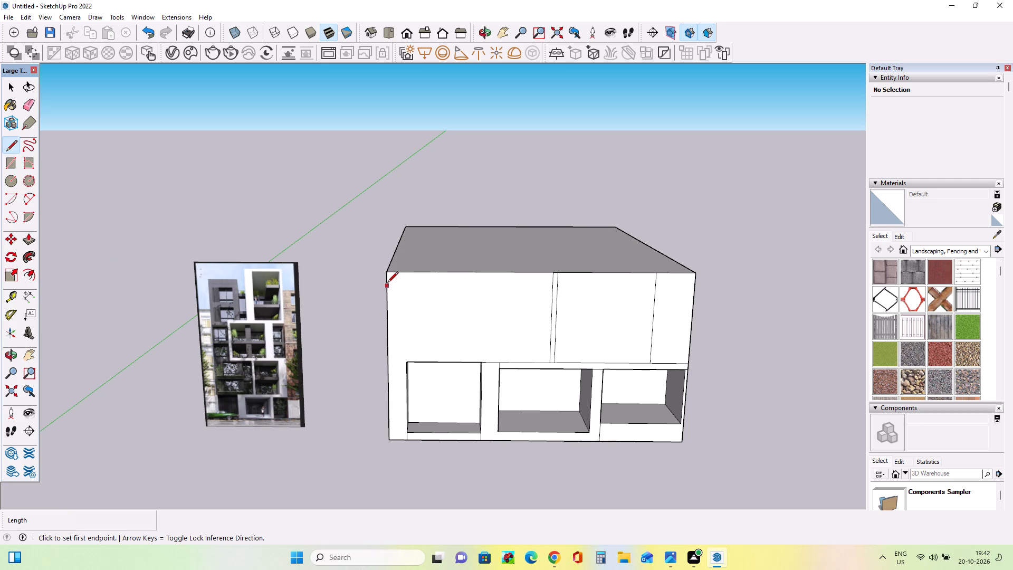
click(387, 283)
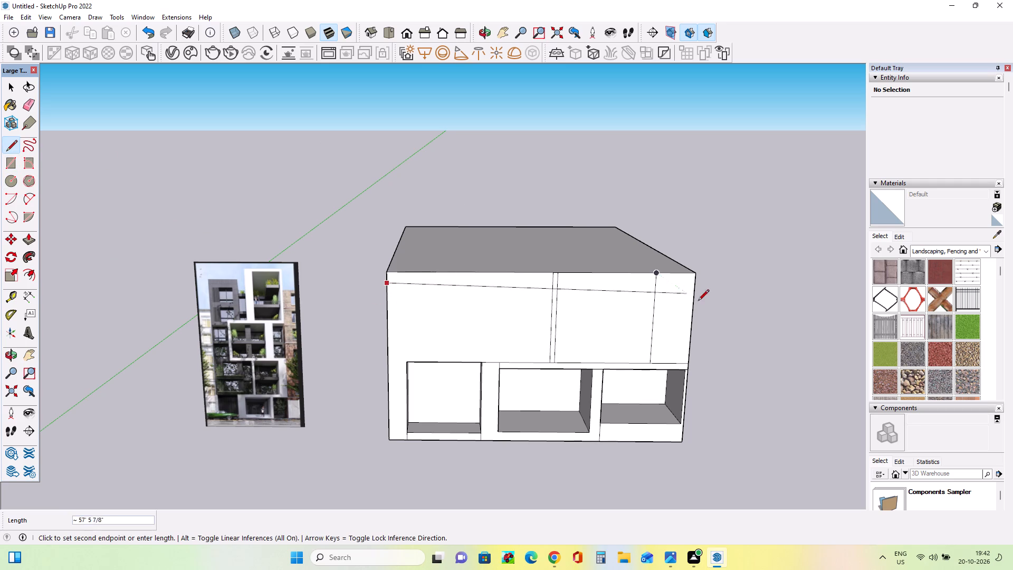
click(693, 282)
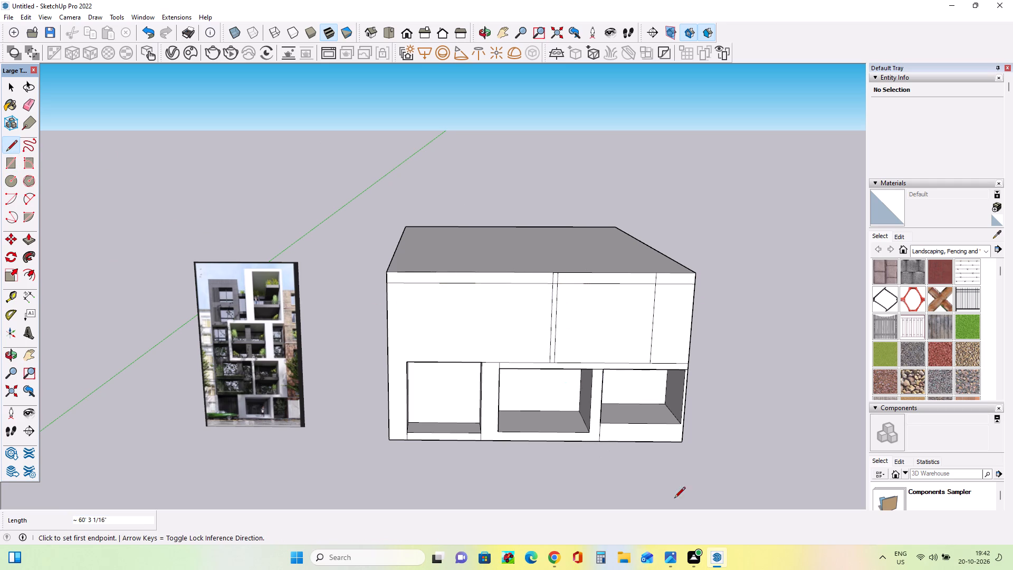
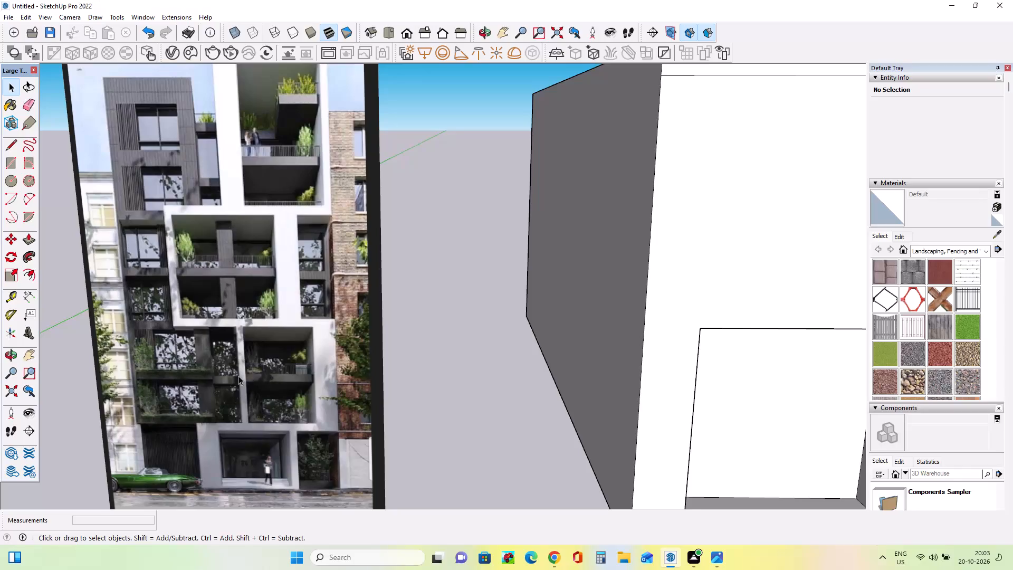
Raise the block's top face by about 2' 8 5/8" with Push/Pull.
middle_drag(241, 381, 228, 357)
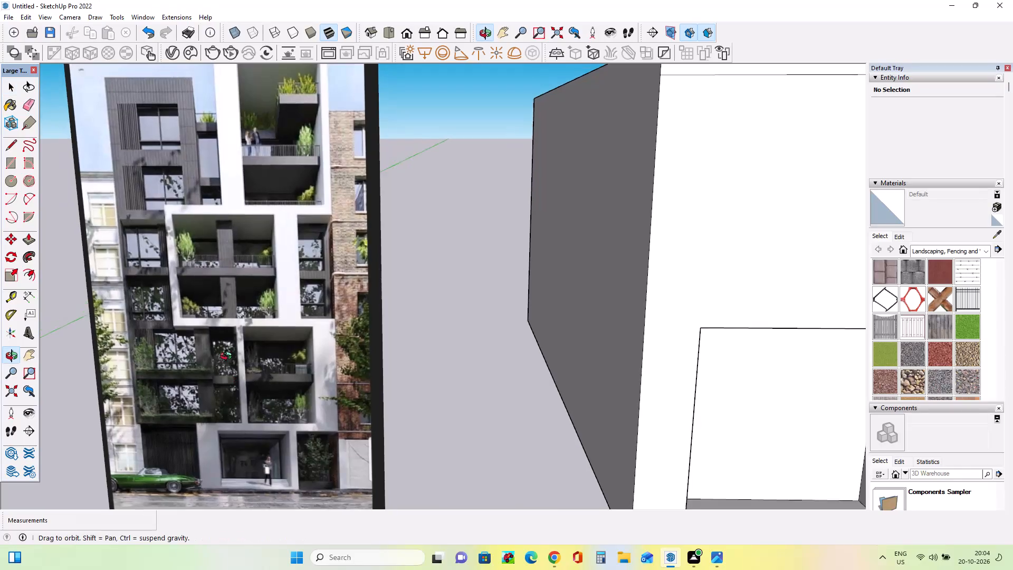
middle_drag(228, 357, 205, 327)
scroll(205, 327, down, 8)
middle_drag(425, 383, 474, 415)
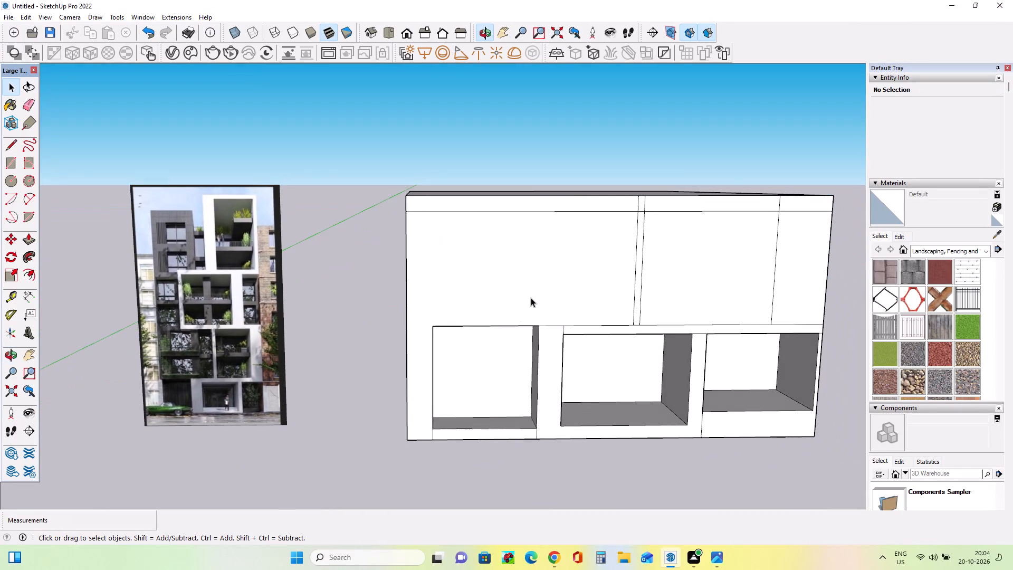
scroll(531, 298, up, 3)
scroll(472, 300, down, 3)
middle_drag(476, 324, 480, 339)
click(24, 243)
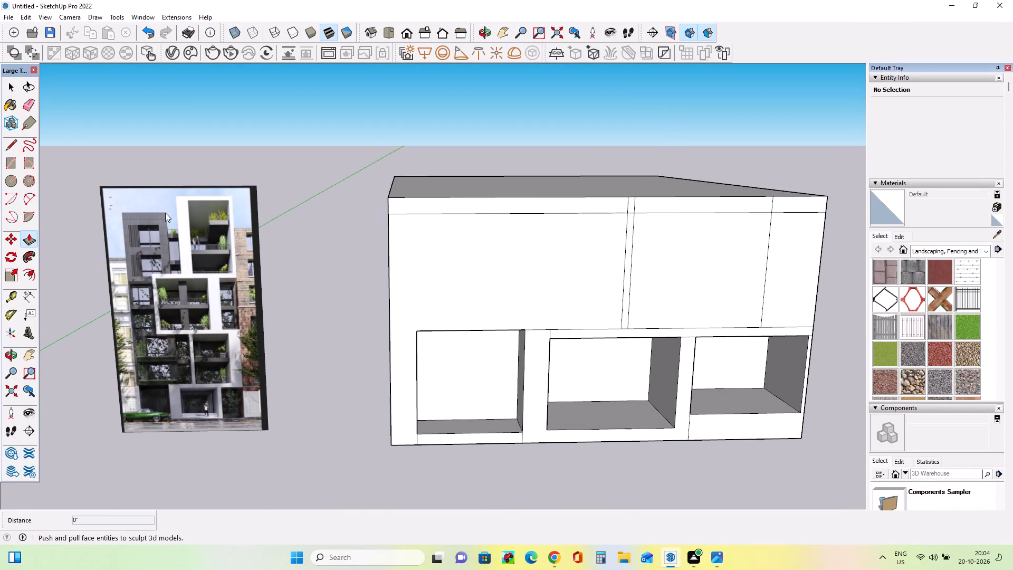
click(482, 191)
click(485, 173)
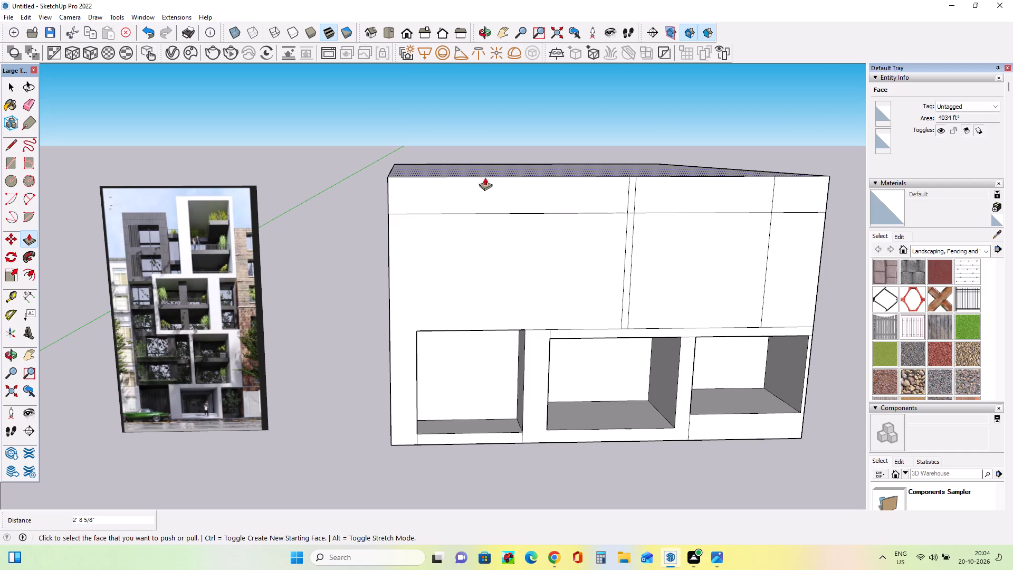
Draw a horizontal line about 60' 3" long across the full width of the front wall, just below the raised top edge.
middle_drag(488, 217, 455, 199)
scroll(453, 200, up, 1)
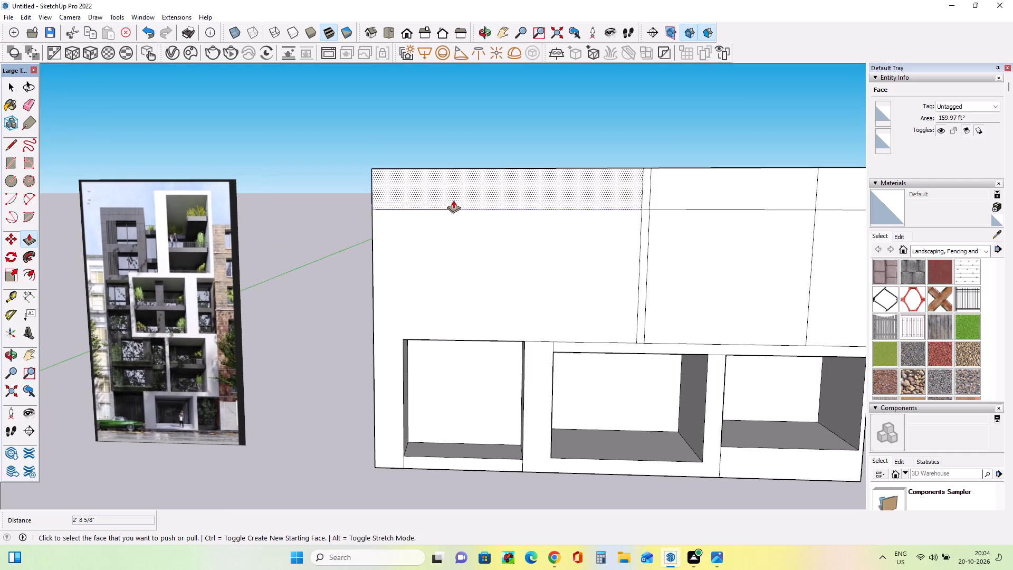
click(8, 145)
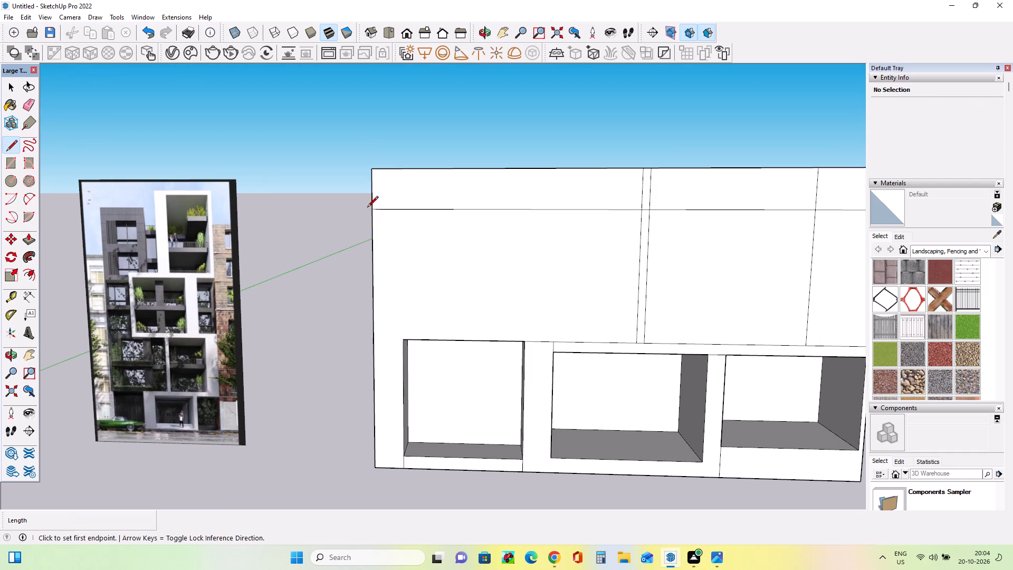
click(373, 181)
scroll(298, 210, down, 3)
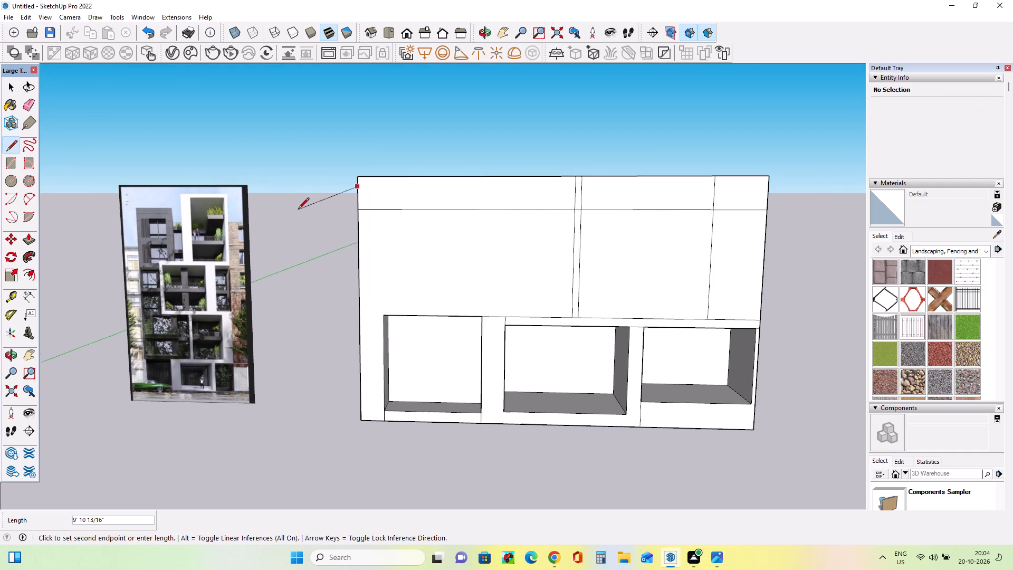
scroll(298, 210, down, 3)
click(605, 197)
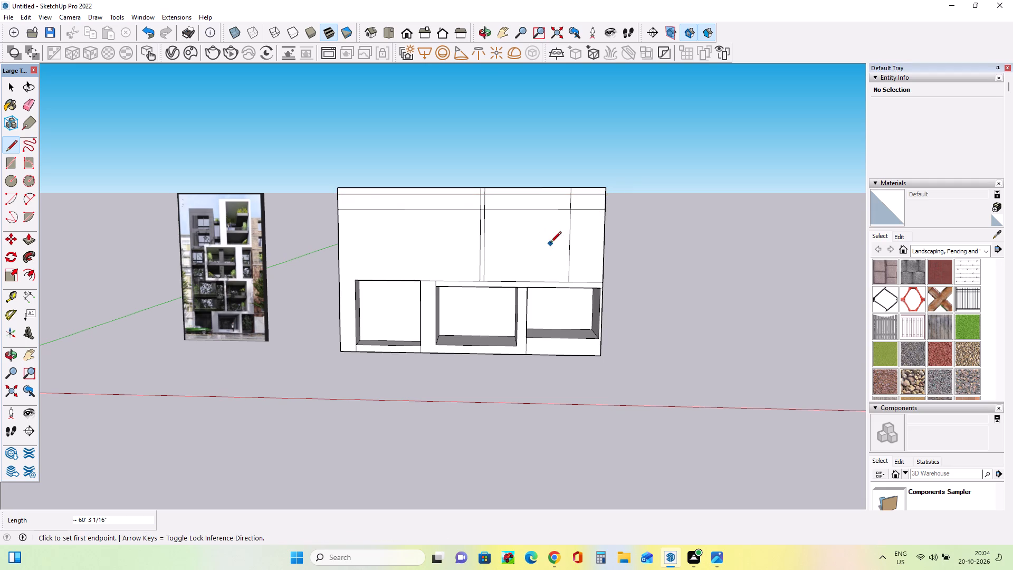
Erase all segments of the lower of the two horizontal lines near the top of the upper front wall.
middle_drag(550, 243, 568, 241)
scroll(455, 214, up, 3)
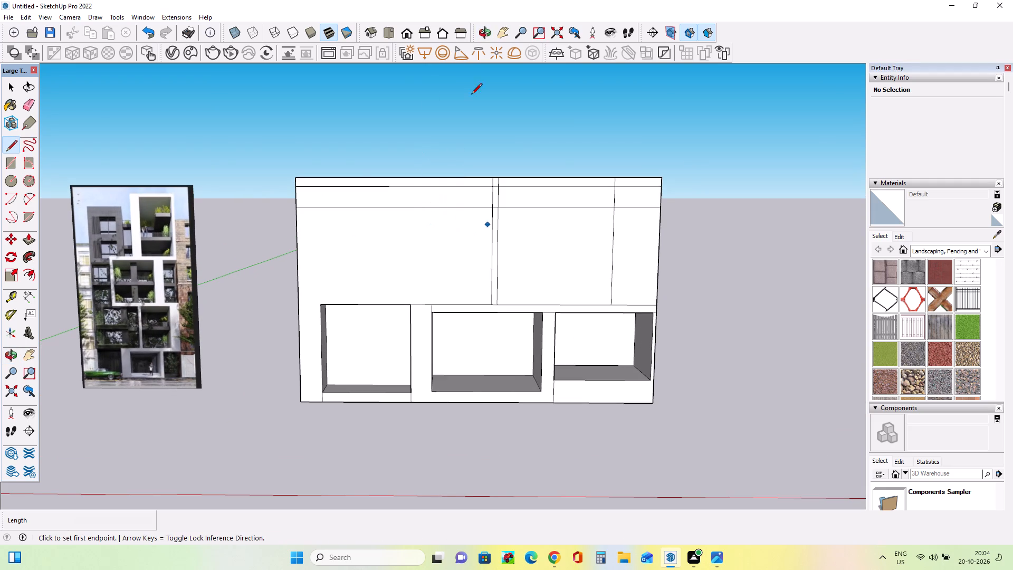
click(26, 104)
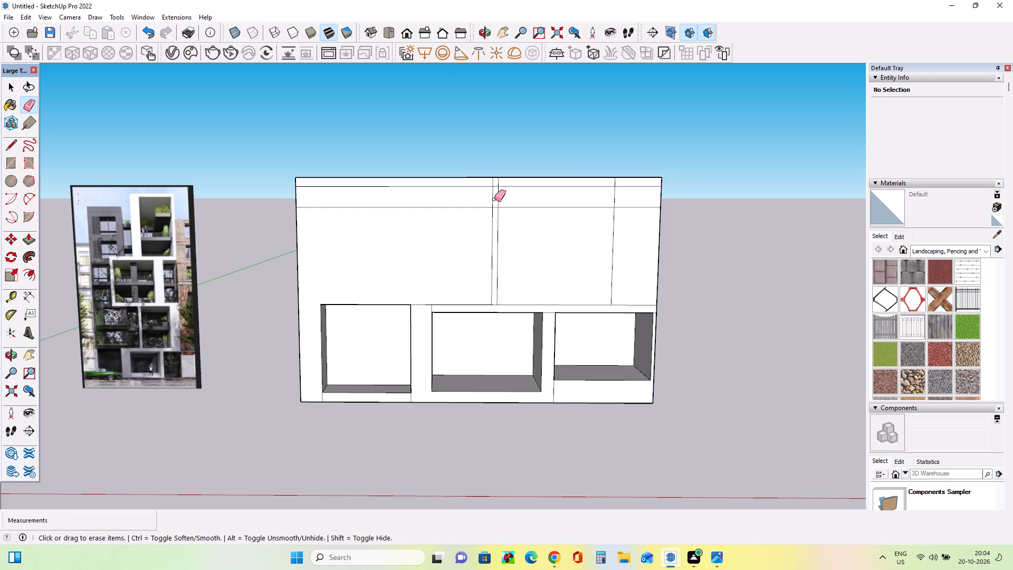
click(481, 207)
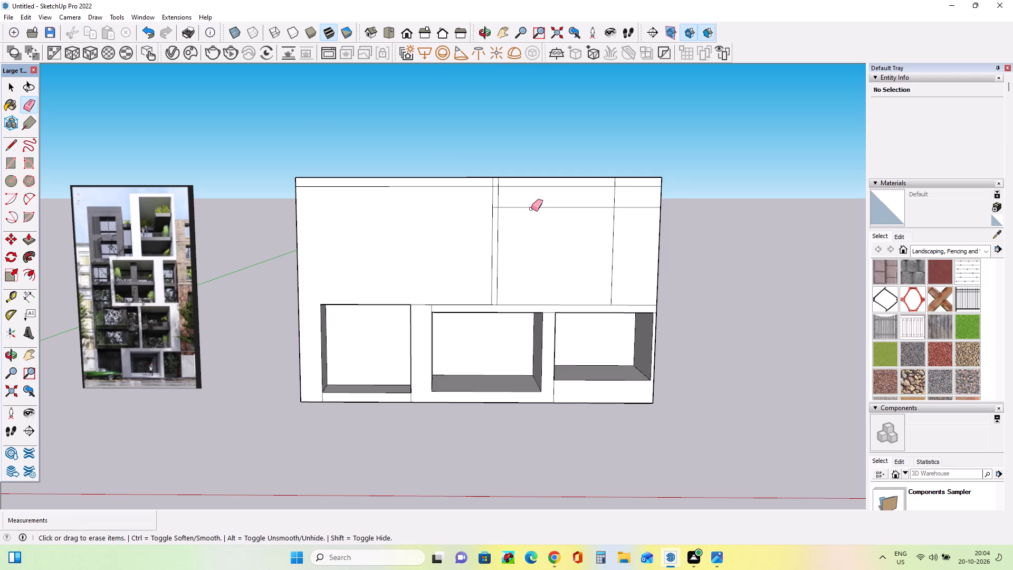
click(529, 203)
click(530, 205)
click(527, 208)
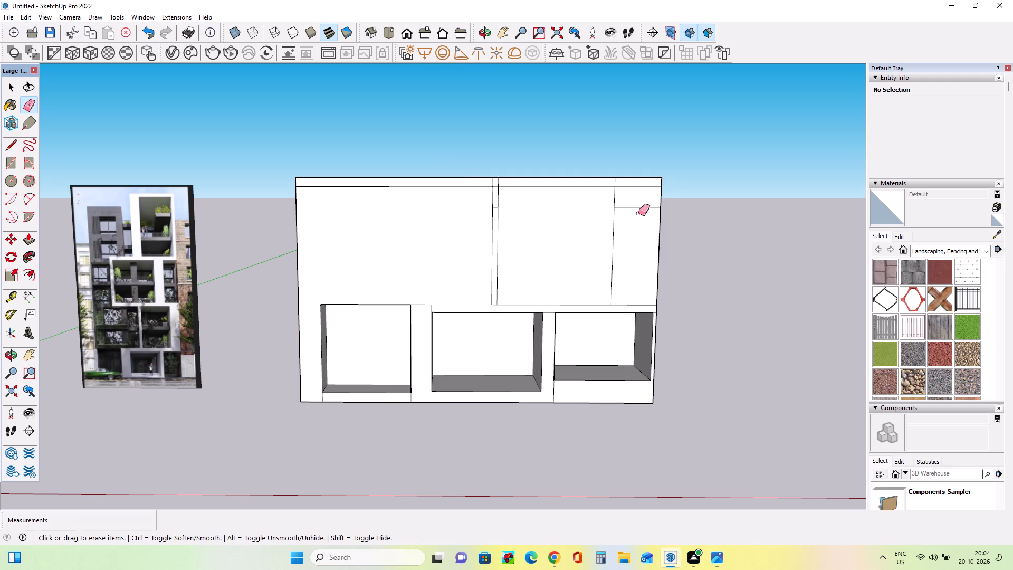
click(637, 207)
scroll(490, 203, up, 2)
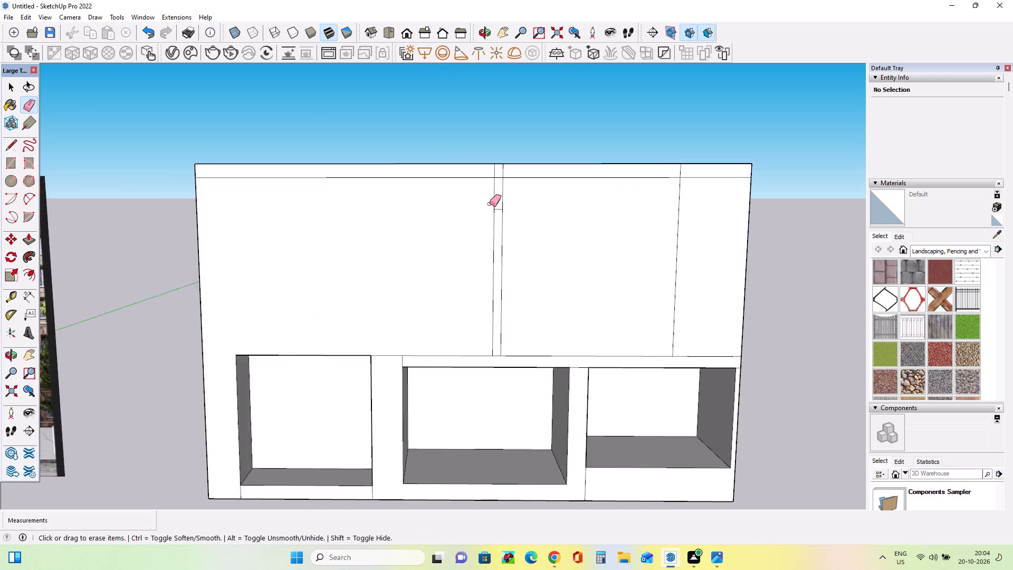
scroll(490, 204, up, 6)
click(504, 210)
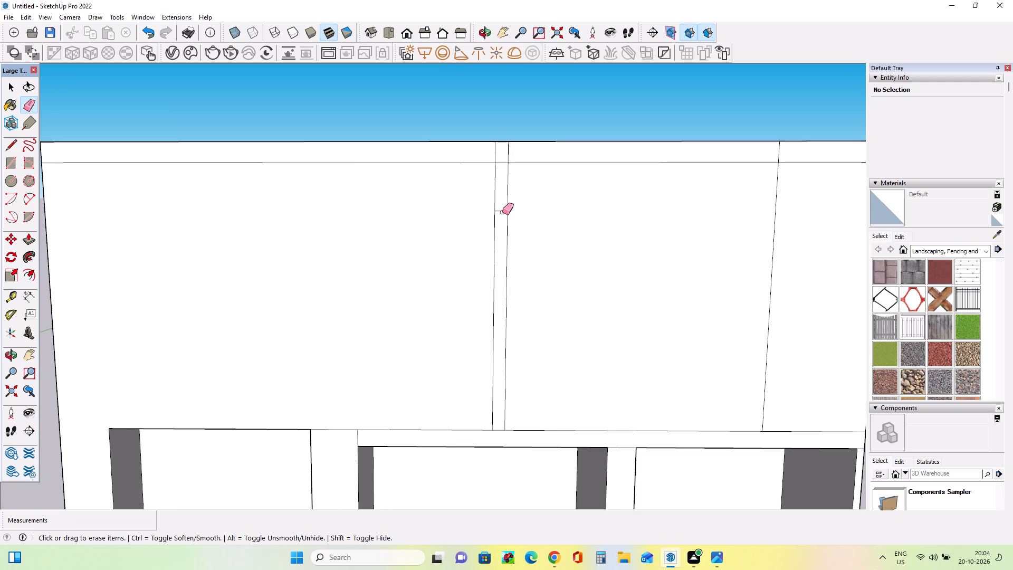
click(502, 212)
Examine the lower balcony storeys and white frames in the reference image and compare them with the block's front wall.
scroll(505, 231, down, 8)
middle_drag(399, 294, 406, 298)
scroll(56, 345, up, 13)
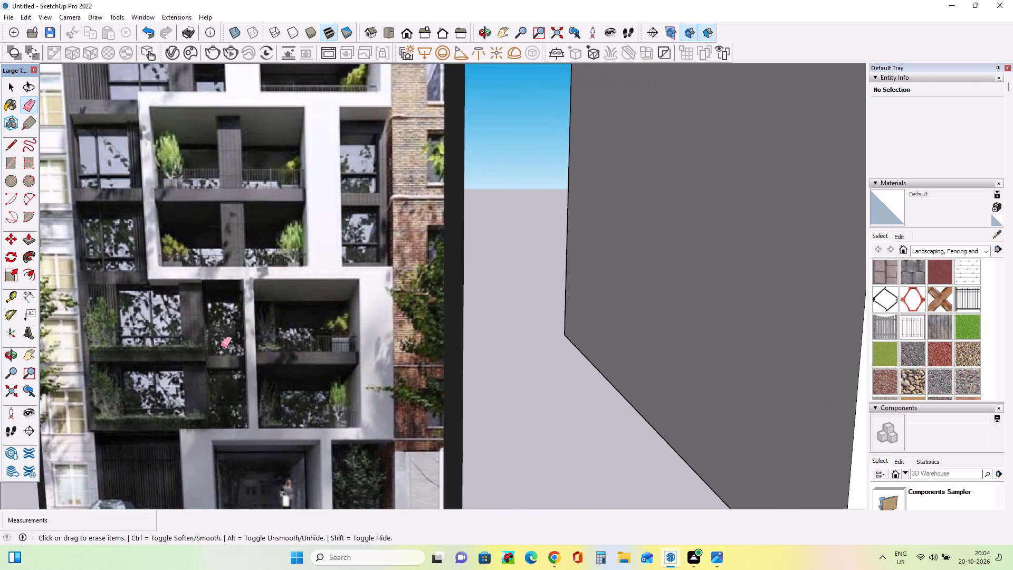
scroll(222, 346, up, 8)
scroll(165, 333, down, 3)
scroll(165, 333, up, 1)
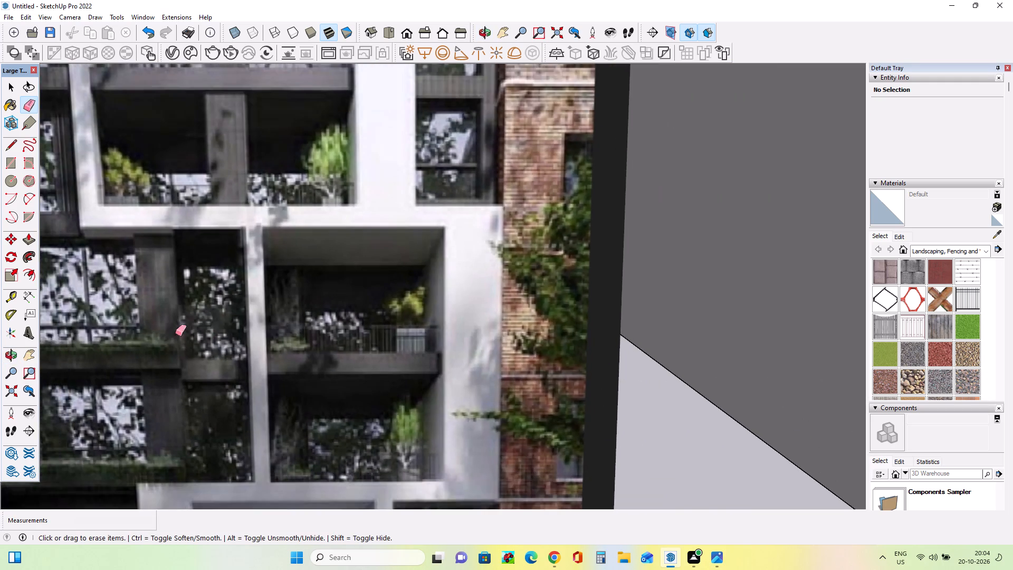
scroll(207, 351, up, 9)
scroll(207, 351, down, 8)
scroll(207, 351, up, 1)
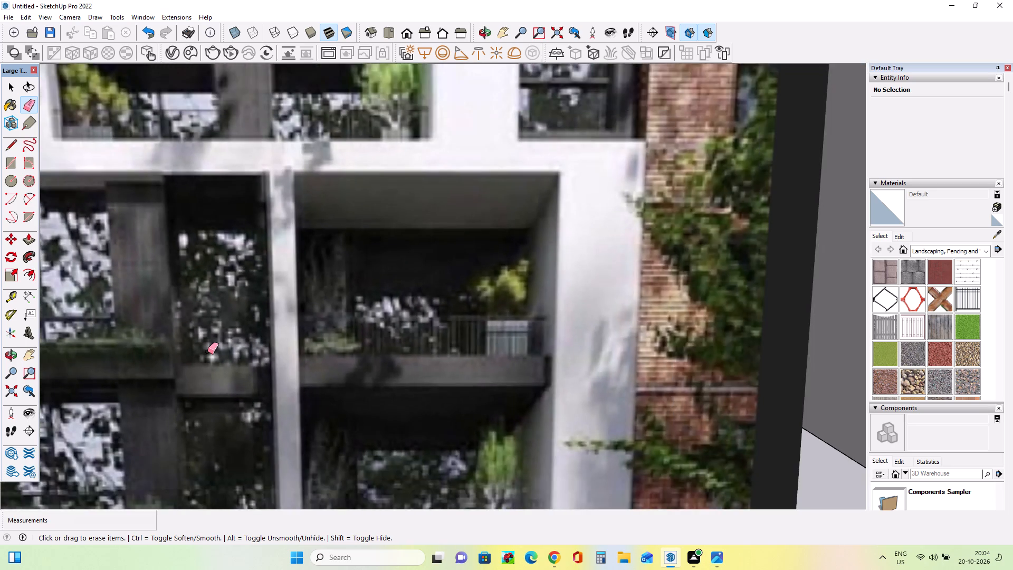
scroll(207, 351, down, 15)
scroll(201, 377, up, 2)
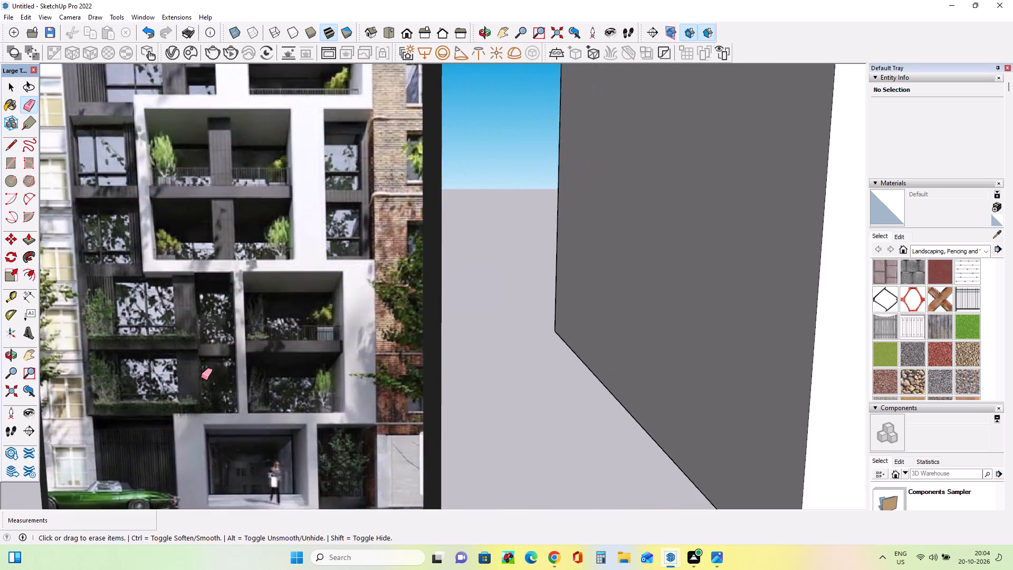
scroll(201, 377, up, 10)
scroll(202, 377, down, 9)
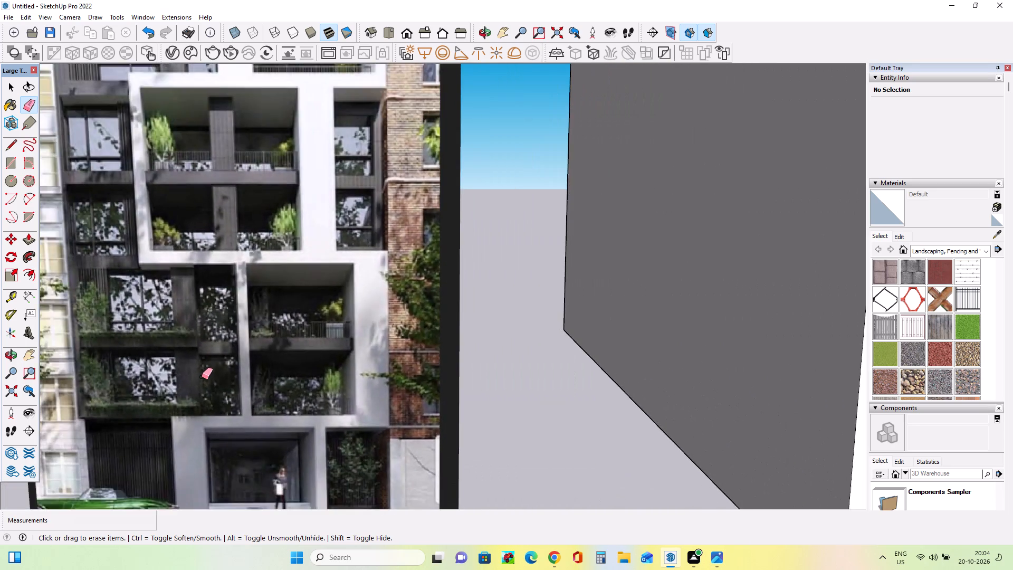
scroll(202, 377, down, 9)
scroll(202, 376, up, 5)
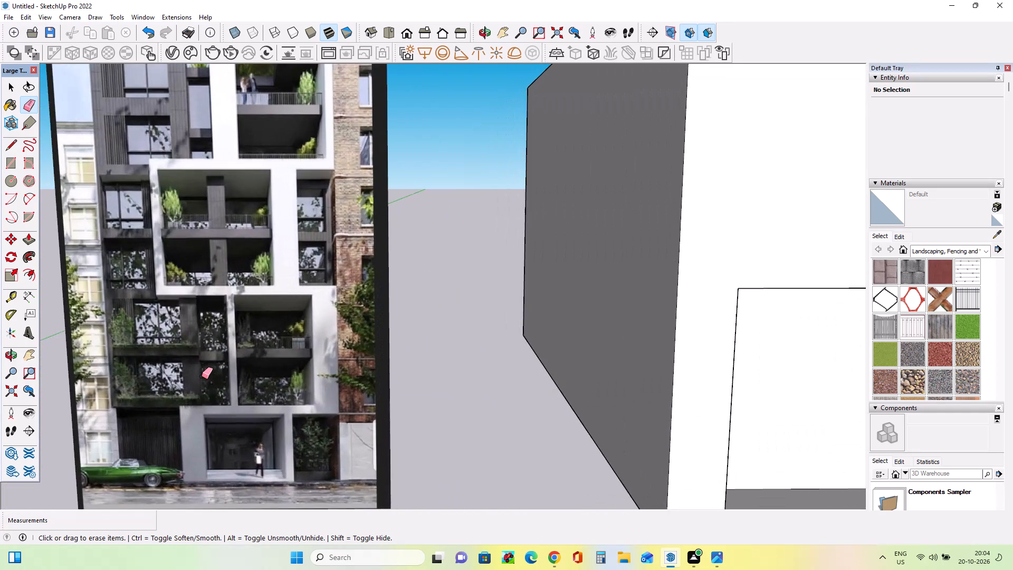
scroll(202, 376, down, 10)
middle_drag(317, 343, 325, 357)
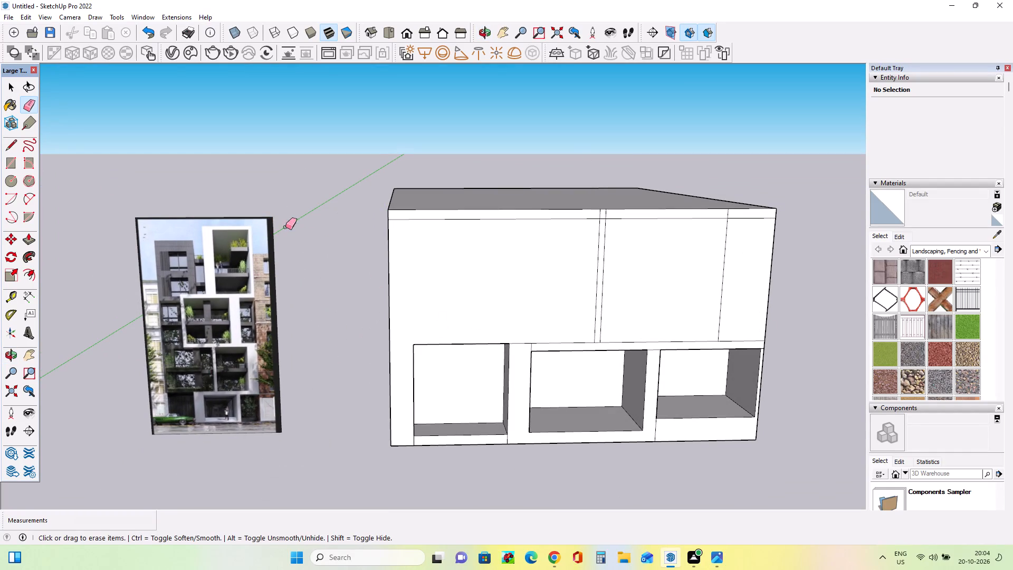
click(26, 237)
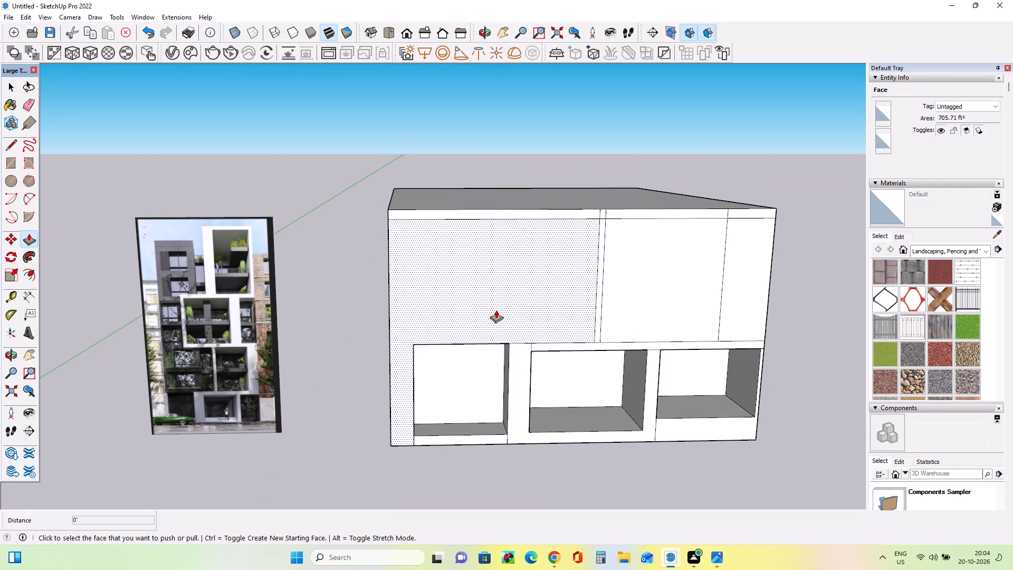
scroll(196, 358, up, 3)
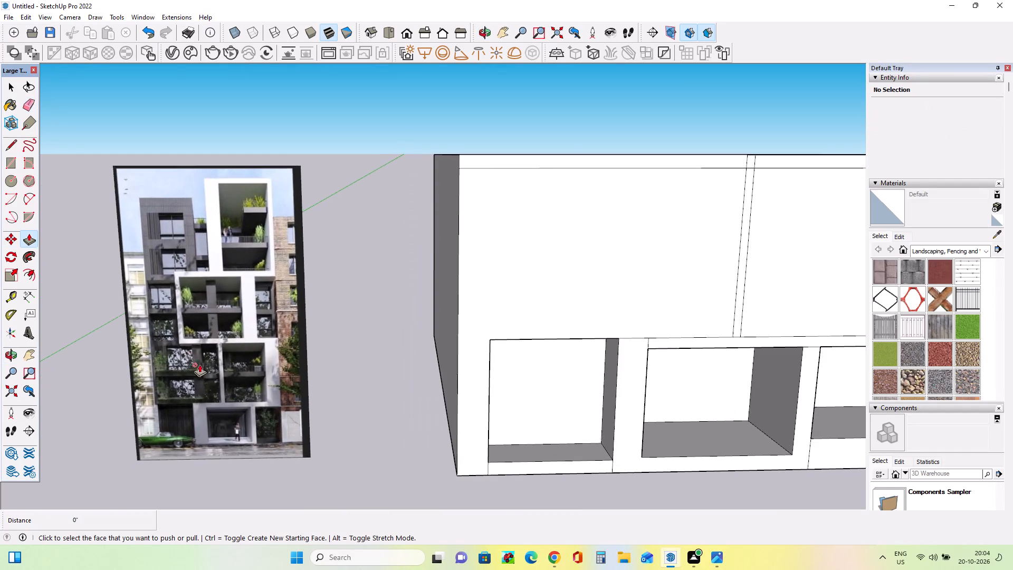
scroll(199, 364, up, 5)
scroll(211, 378, down, 1)
scroll(211, 378, up, 3)
scroll(211, 378, down, 12)
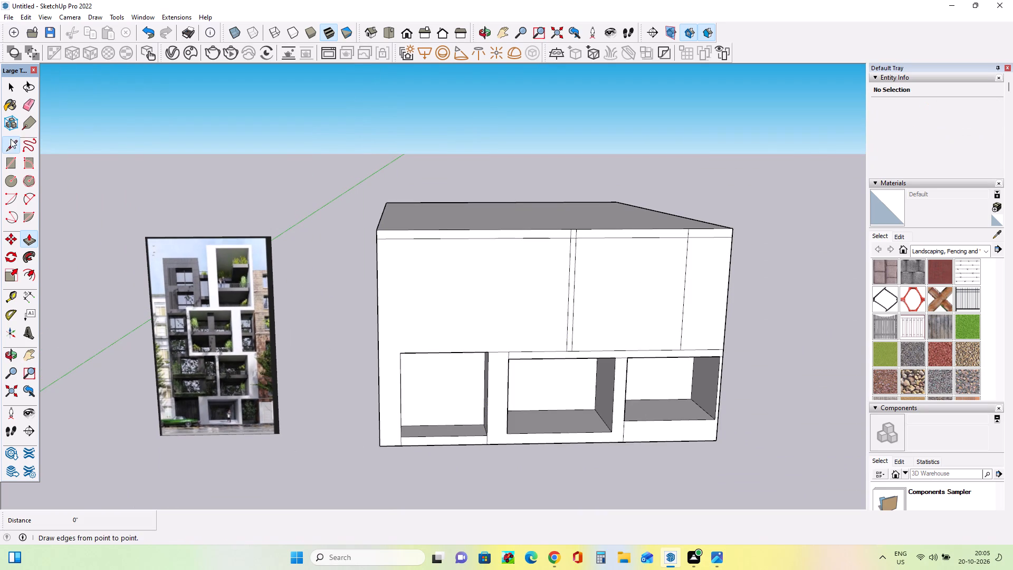
Draw a horizontal line about 18' 11 3/8" long from the left opening's upper inner corner to the block's left edge.
click(11, 139)
click(485, 351)
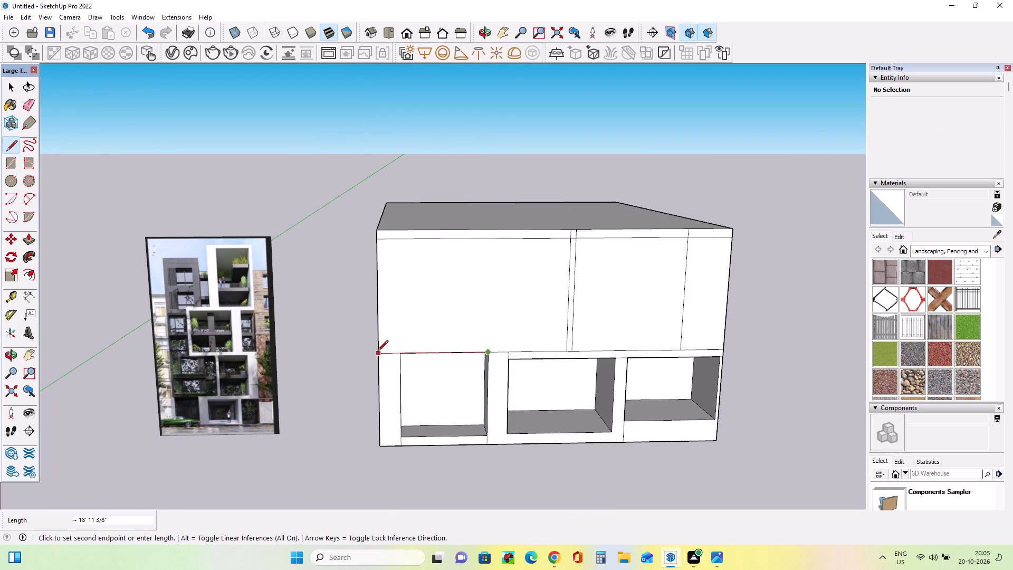
click(377, 353)
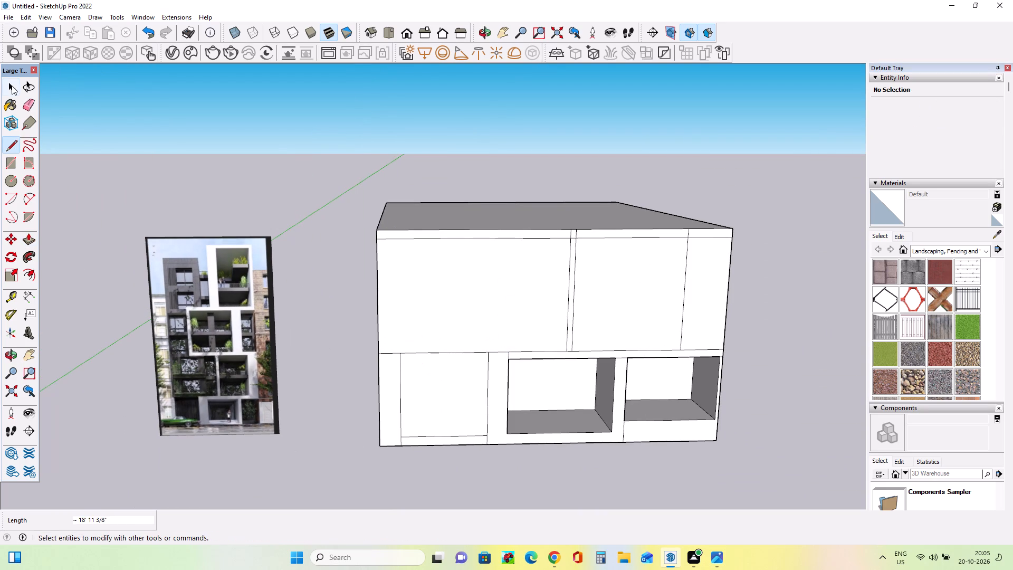
Delete the new face covering the left ground-floor opening.
click(12, 87)
click(456, 391)
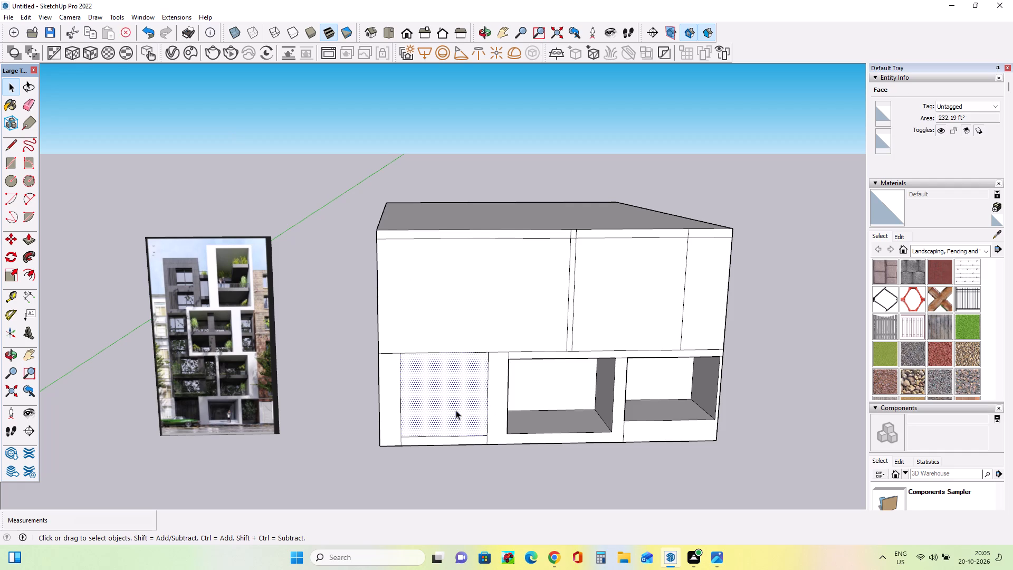
key(Delete)
Push the back wall of the left ground-floor opening about 10' 1 5/8" deeper into the block.
middle_drag(448, 401, 443, 396)
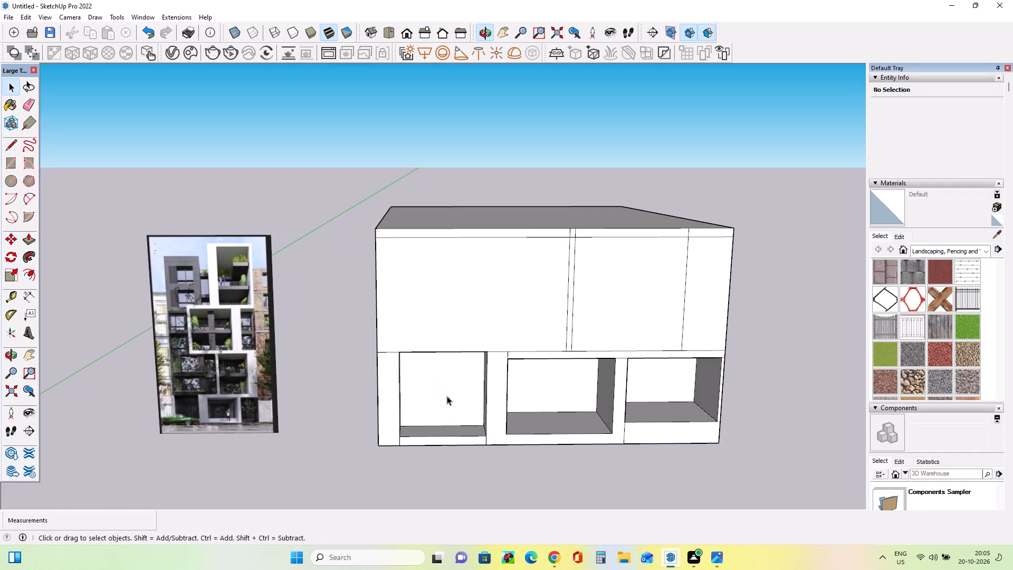
click(31, 242)
middle_drag(501, 405, 445, 366)
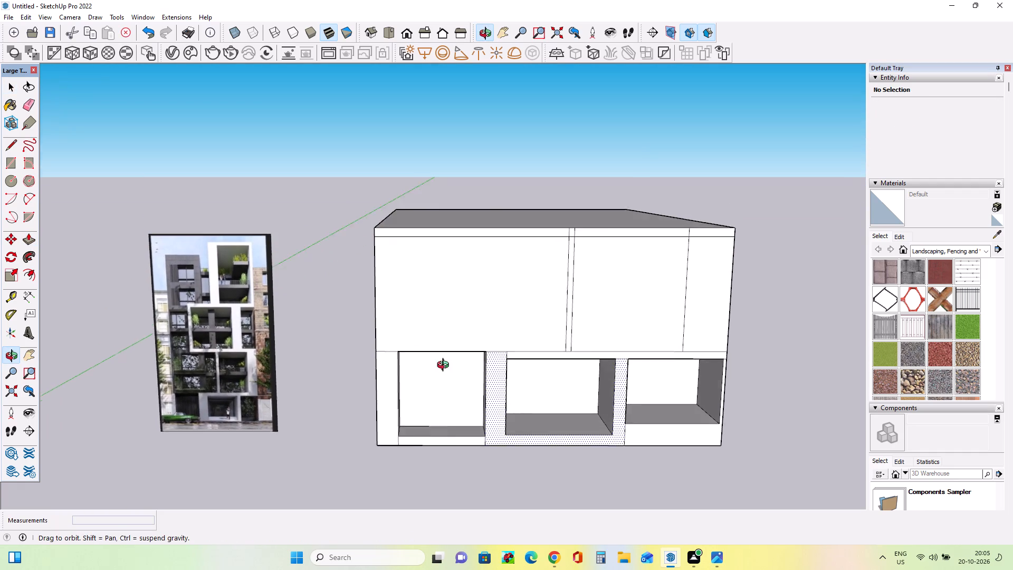
middle_drag(445, 366, 424, 368)
click(429, 398)
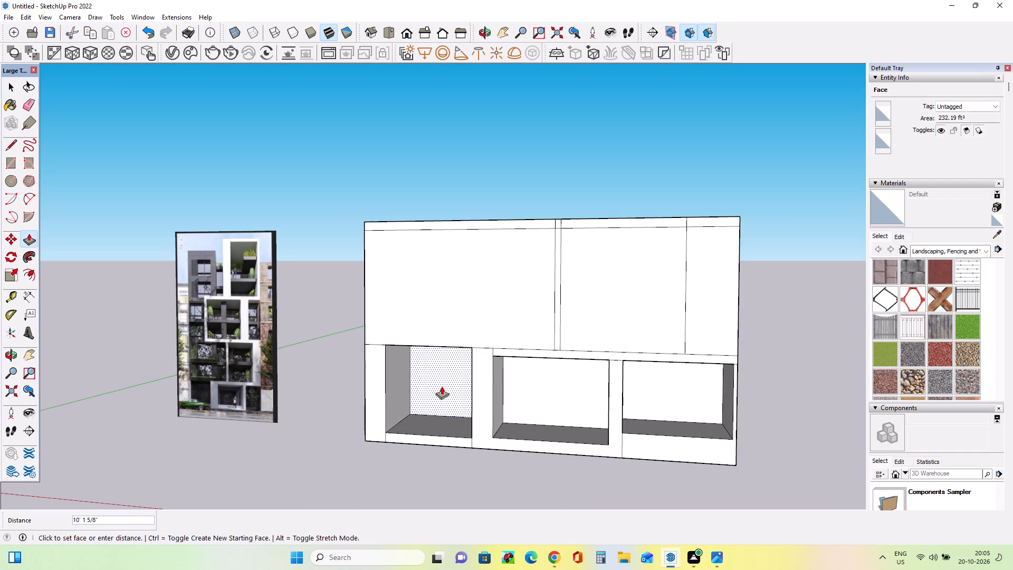
click(442, 386)
middle_drag(416, 381, 506, 406)
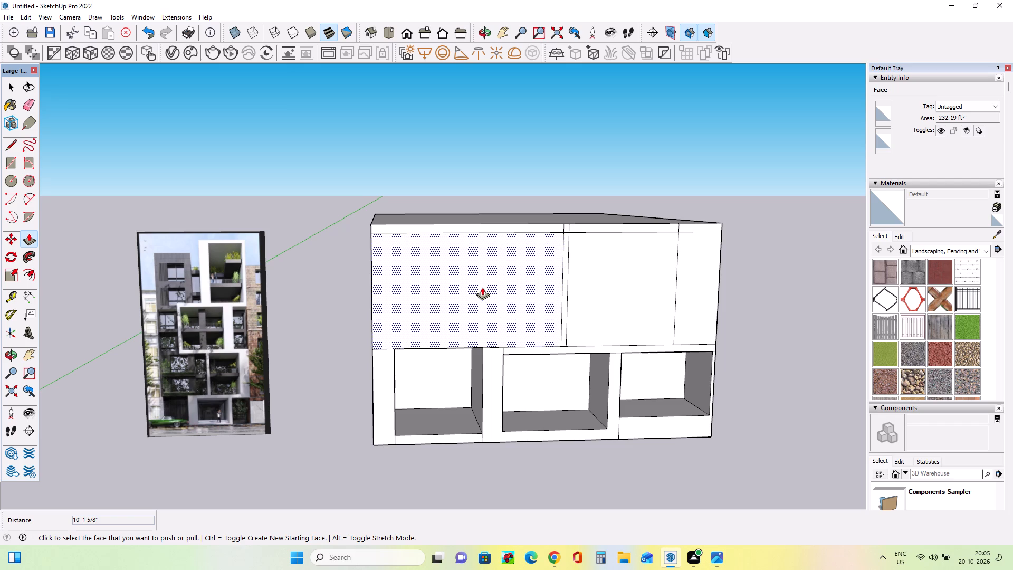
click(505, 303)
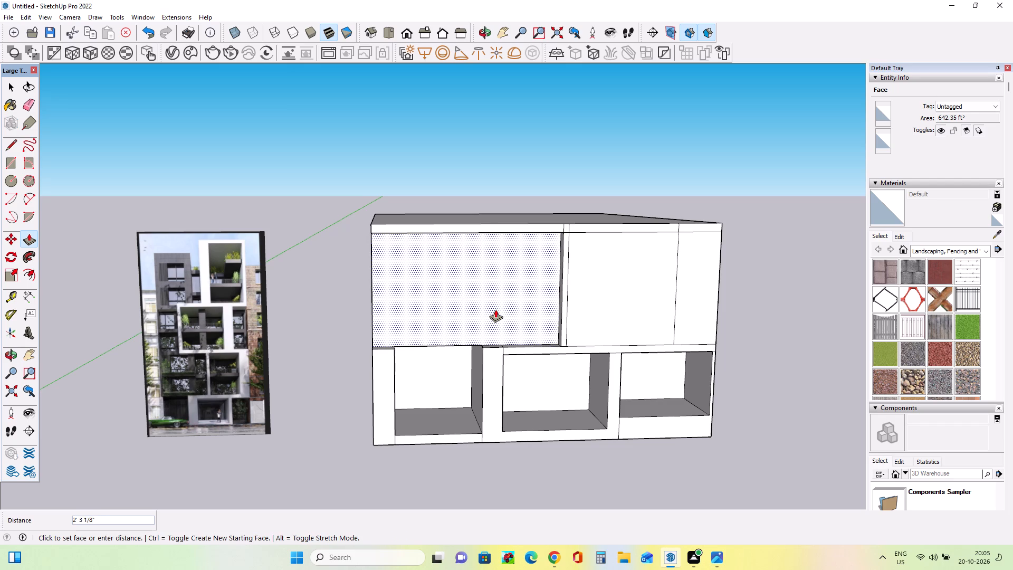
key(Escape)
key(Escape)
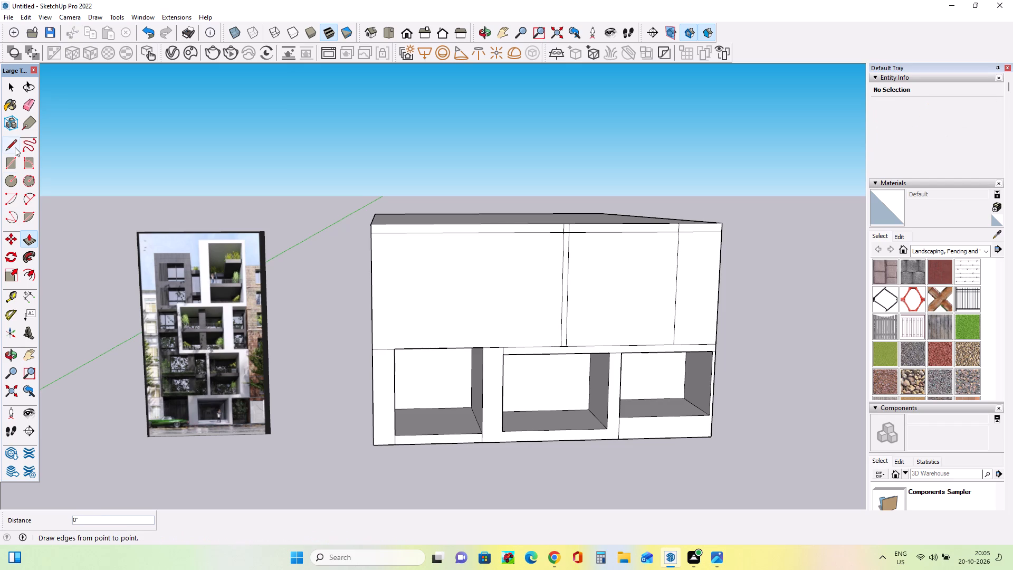
Draw a horizontal line about 22' 5 7/8" long from the middle ground-floor opening's upper-left corner to the block's left edge.
click(14, 146)
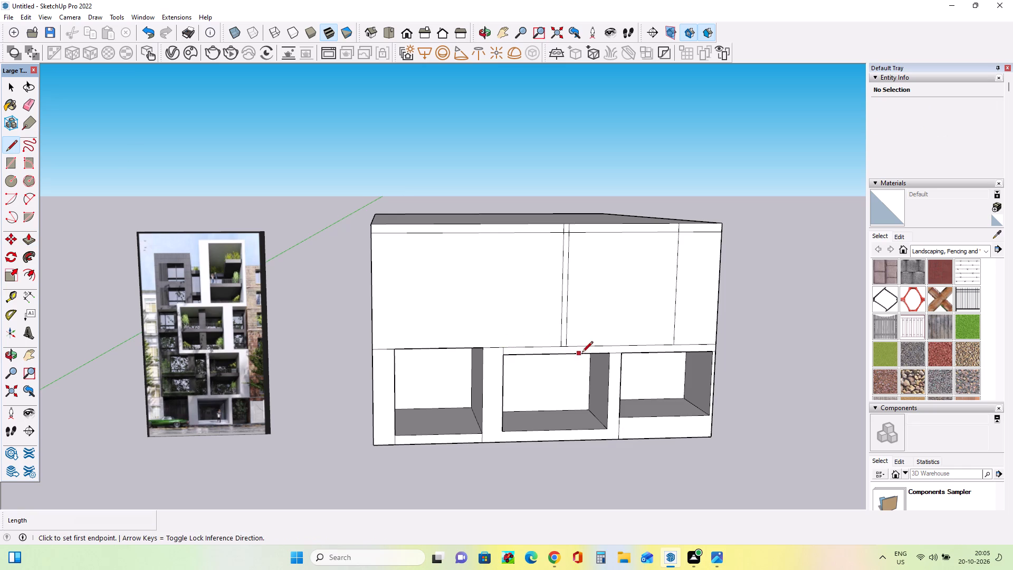
click(501, 358)
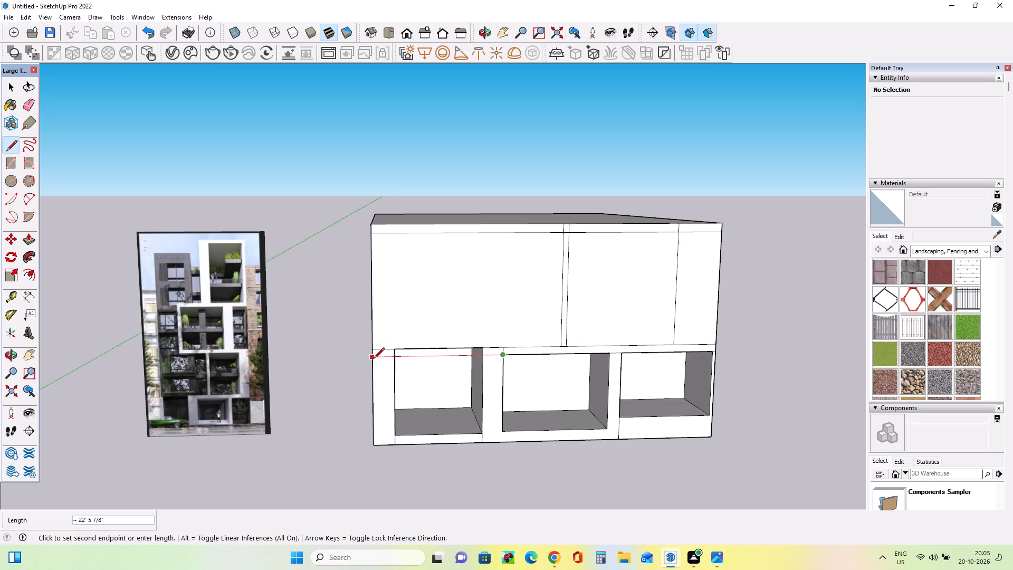
click(375, 361)
middle_drag(452, 374, 454, 388)
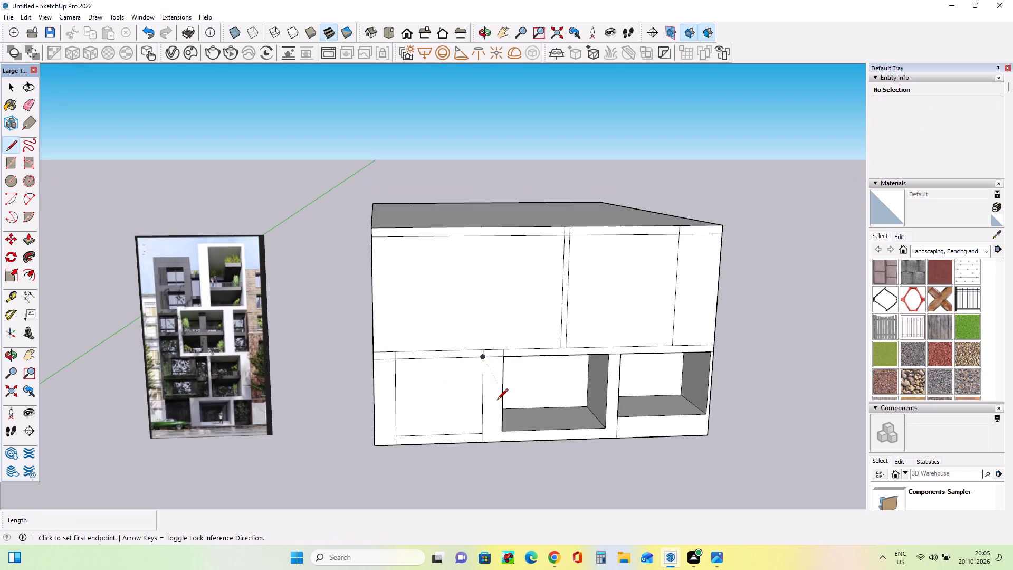
Delete the new face covering the left ground-floor opening.
key(space)
scroll(419, 334, up, 2)
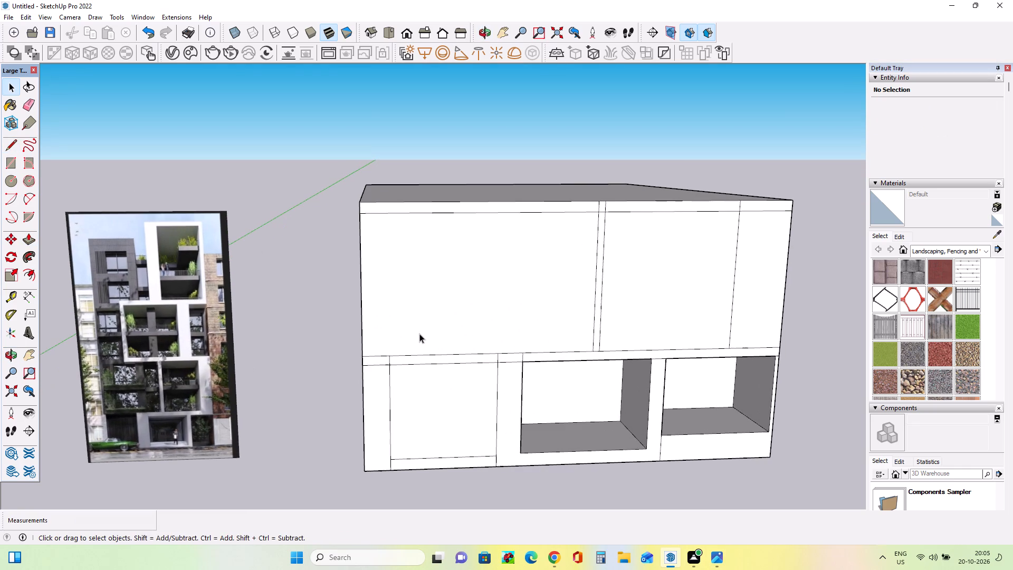
middle_drag(425, 340, 430, 353)
scroll(446, 367, up, 3)
click(470, 389)
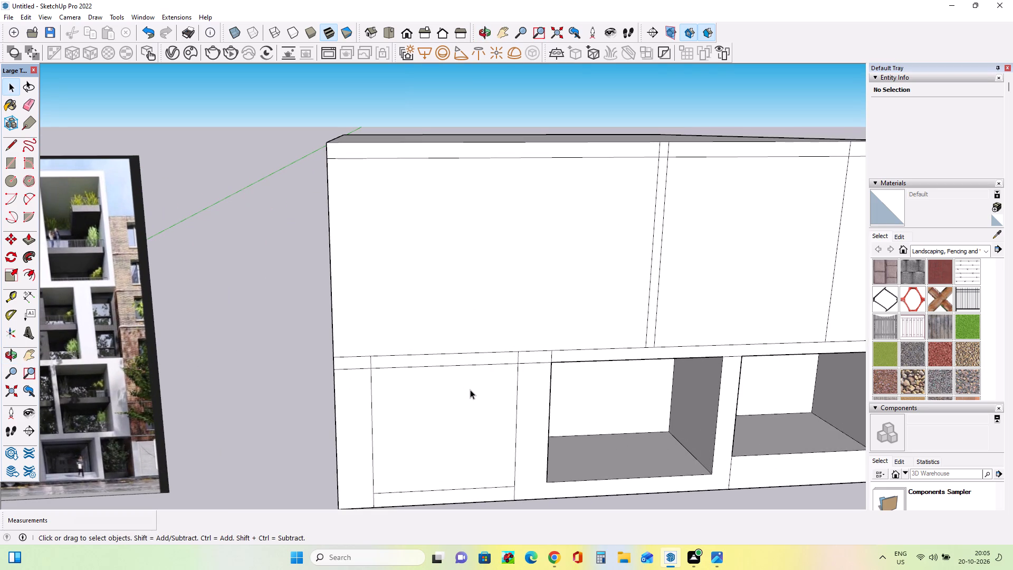
key(Delete)
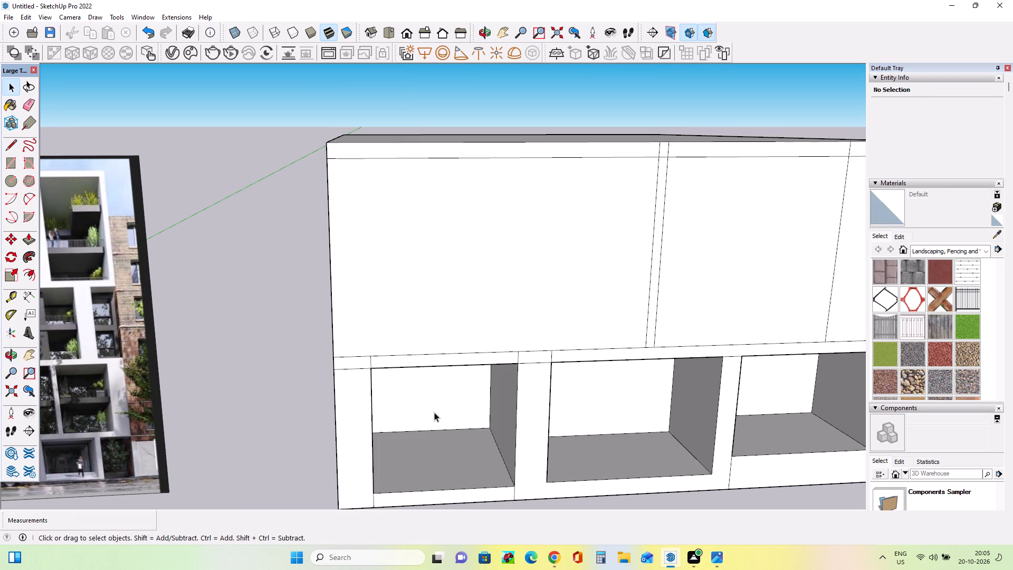
middle_drag(499, 254, 466, 261)
scroll(466, 261, down, 3)
middle_drag(471, 290, 501, 250)
Push the wide upper-left wall panel about 12' 5 1/8" into the block, and adjust the recess's back wall by 1' 3".
click(33, 240)
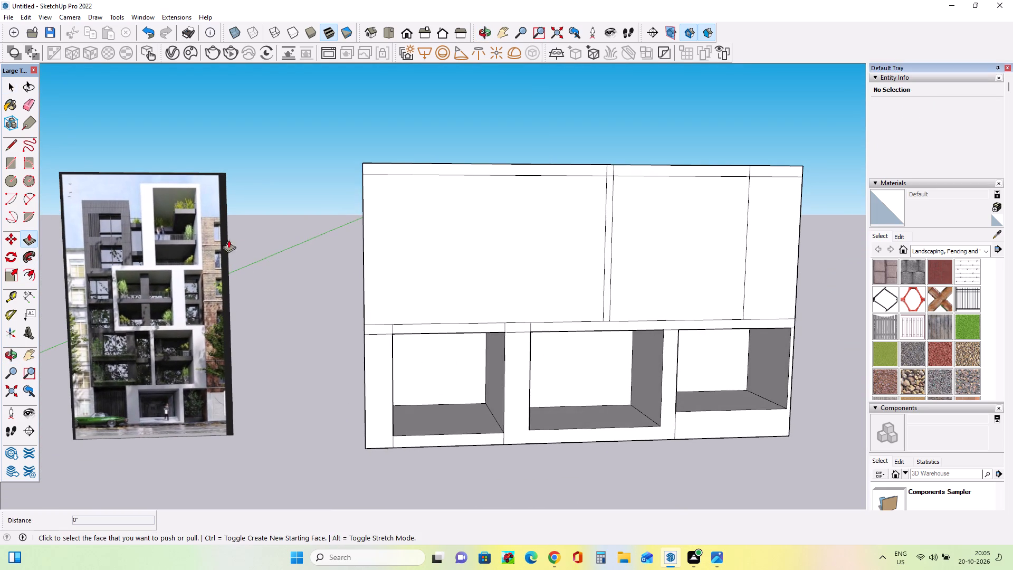
click(502, 301)
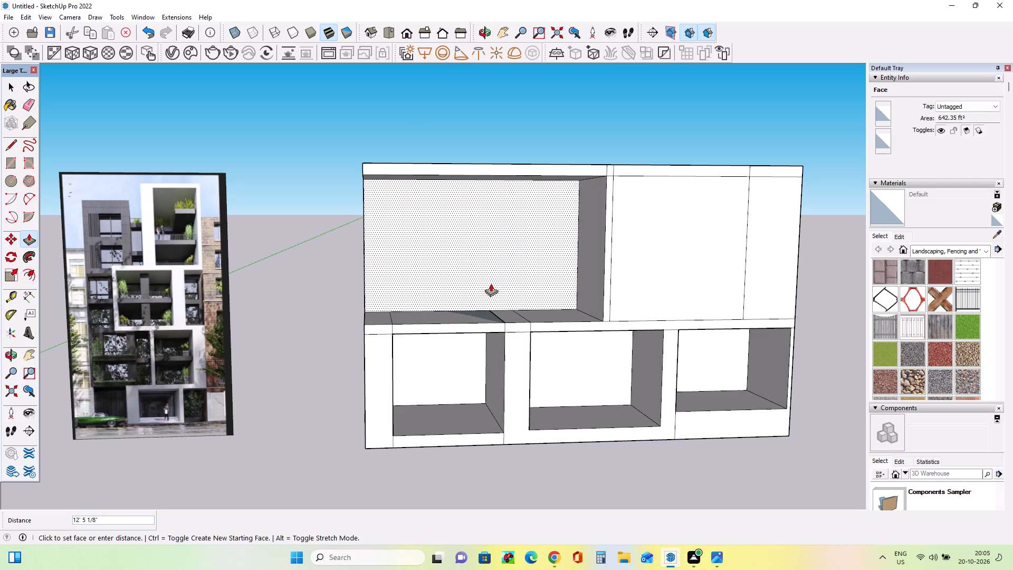
click(491, 283)
middle_drag(493, 289, 522, 316)
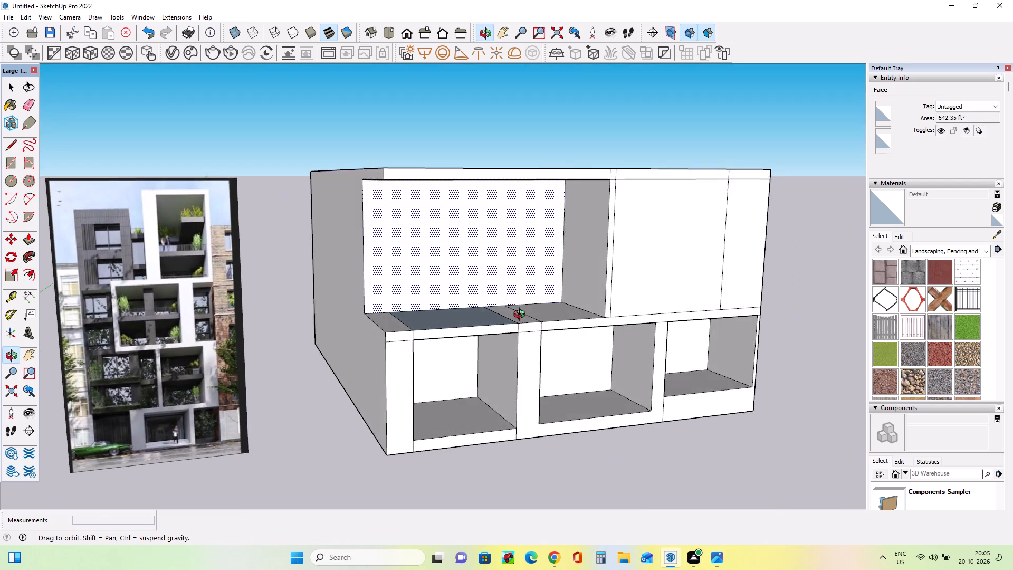
middle_drag(522, 316, 514, 318)
click(504, 294)
click(504, 290)
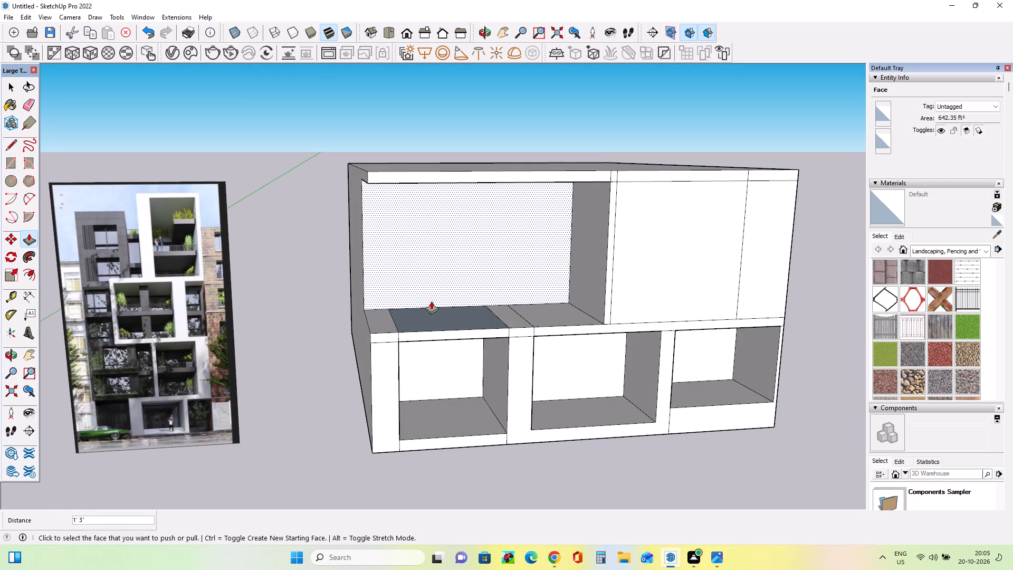
Draw two parallel lines, each about 3' 6 7/16" long, across the narrow floor strip between the left and middle openings to outline a column base.
middle_drag(431, 301, 423, 319)
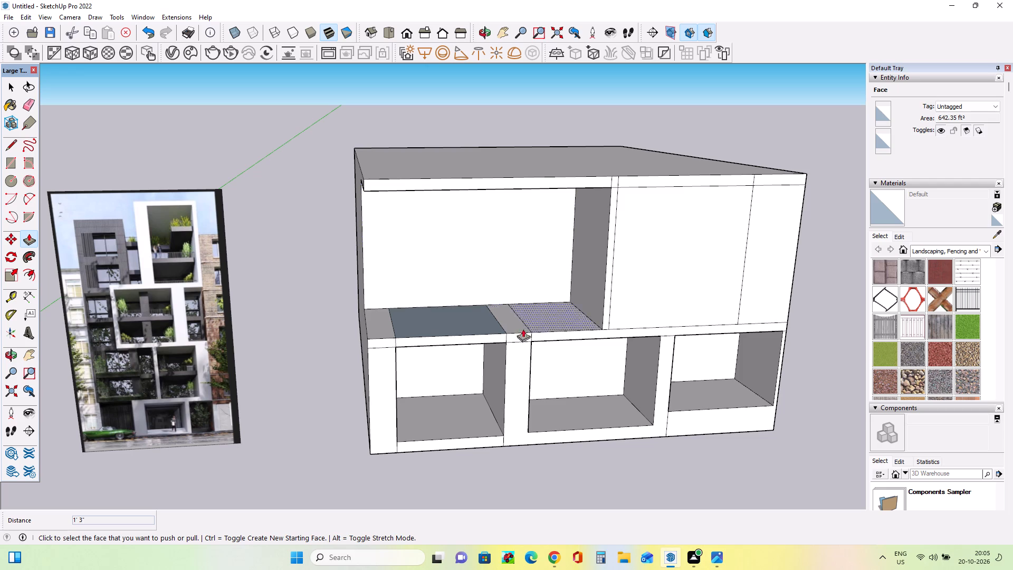
middle_drag(446, 297, 454, 309)
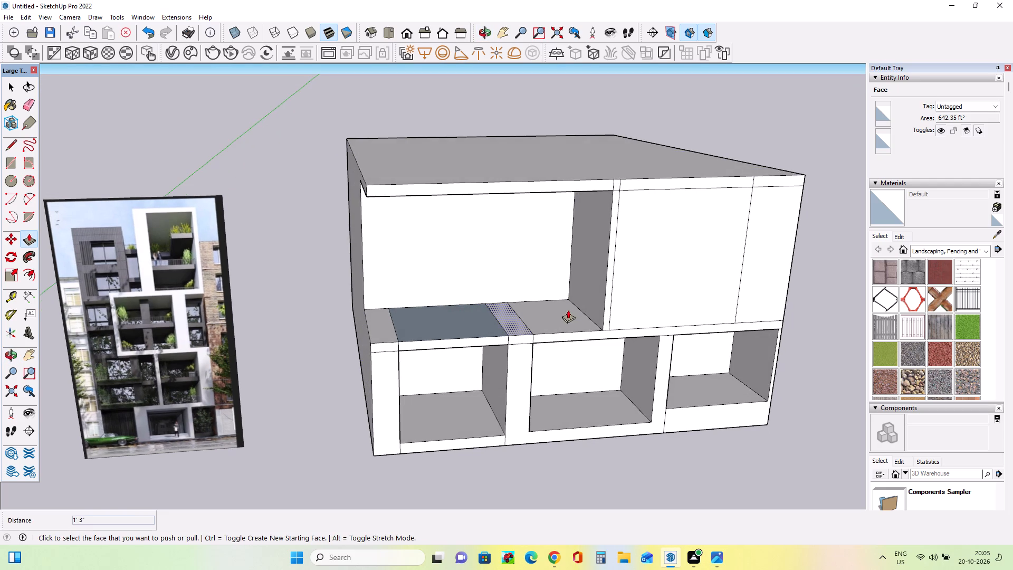
middle_drag(518, 330, 509, 328)
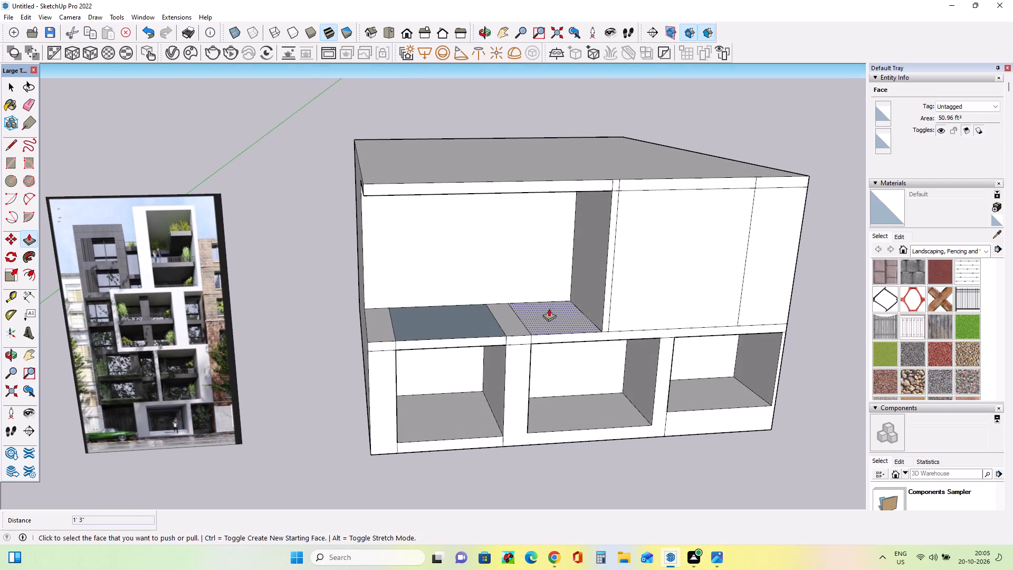
middle_drag(546, 303, 546, 317)
click(14, 142)
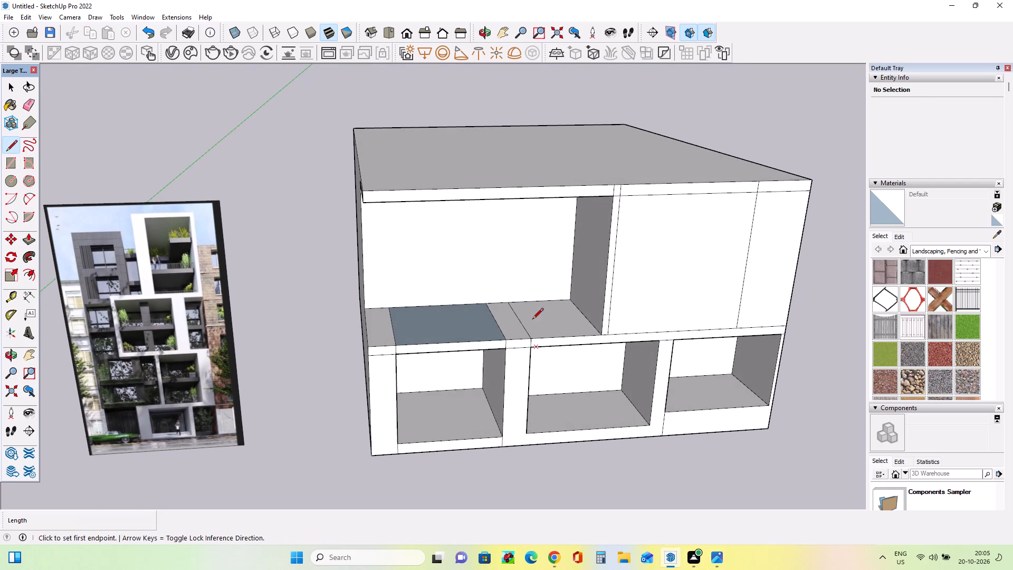
click(523, 331)
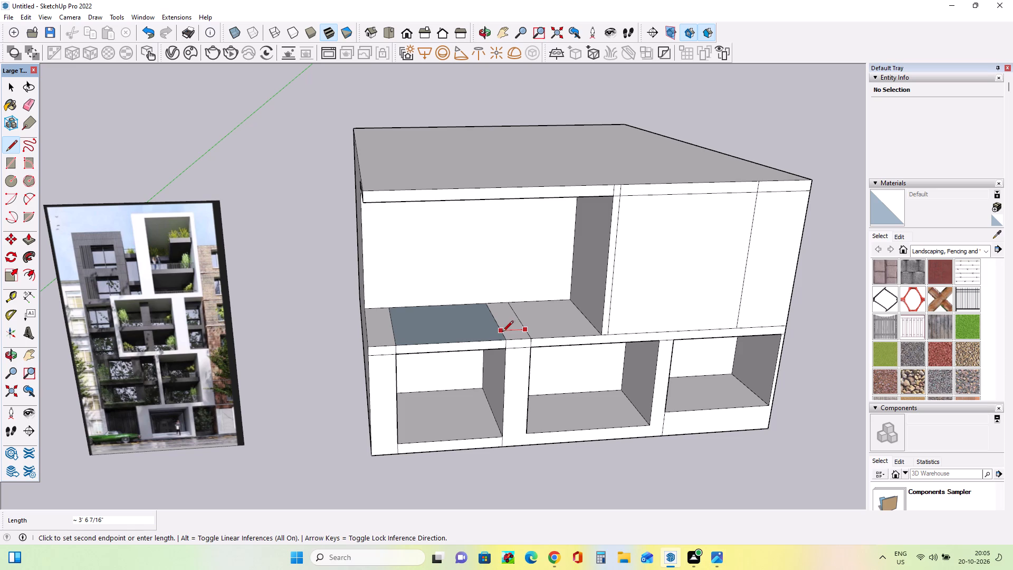
click(502, 332)
middle_drag(570, 335, 576, 346)
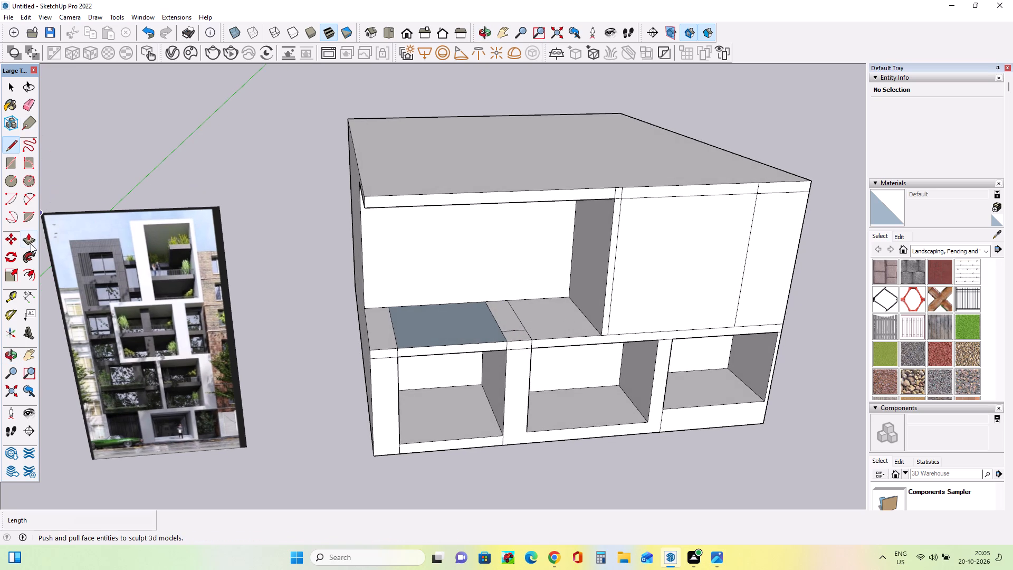
click(31, 244)
middle_drag(507, 328, 511, 350)
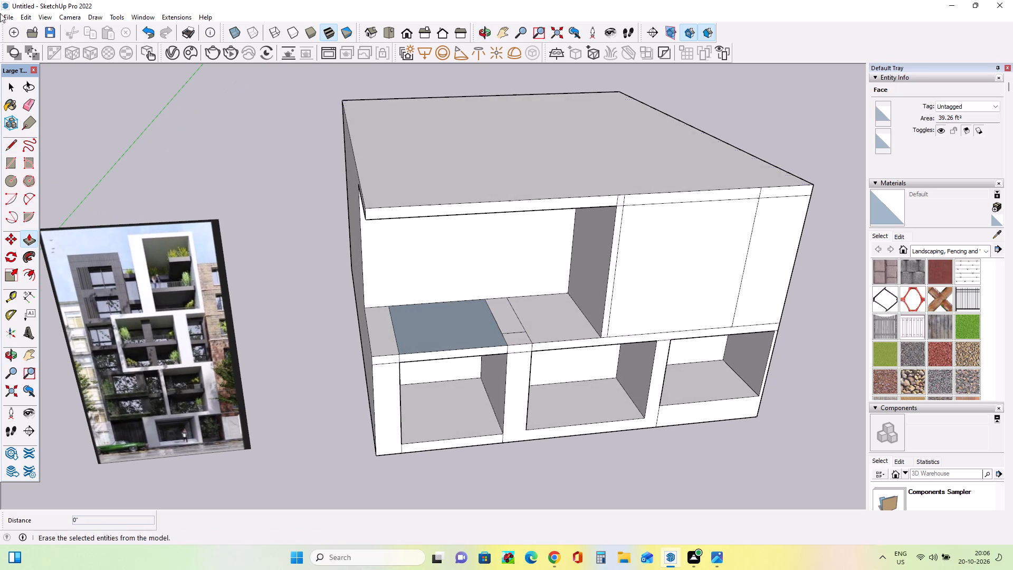
click(13, 142)
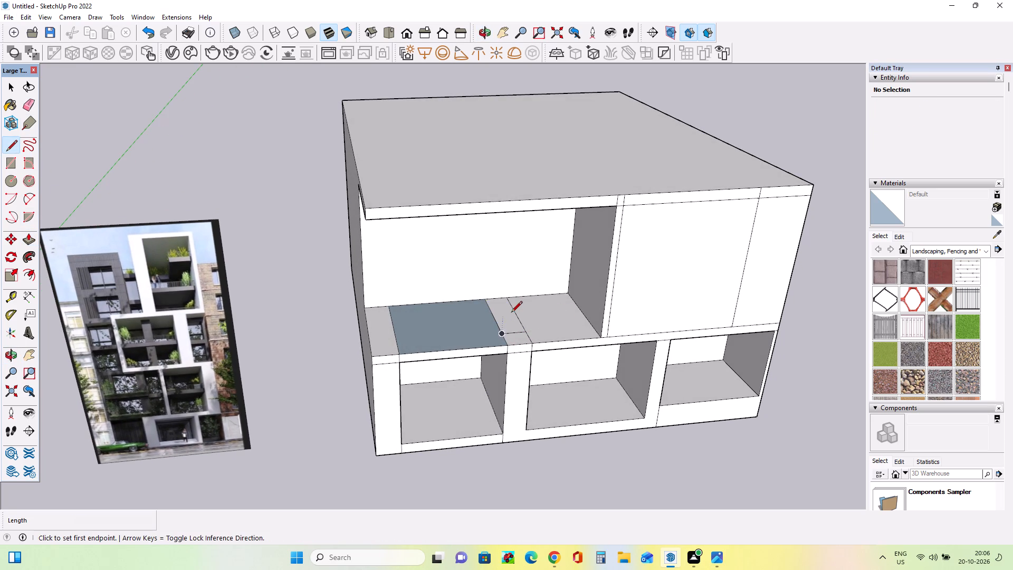
click(513, 316)
click(499, 320)
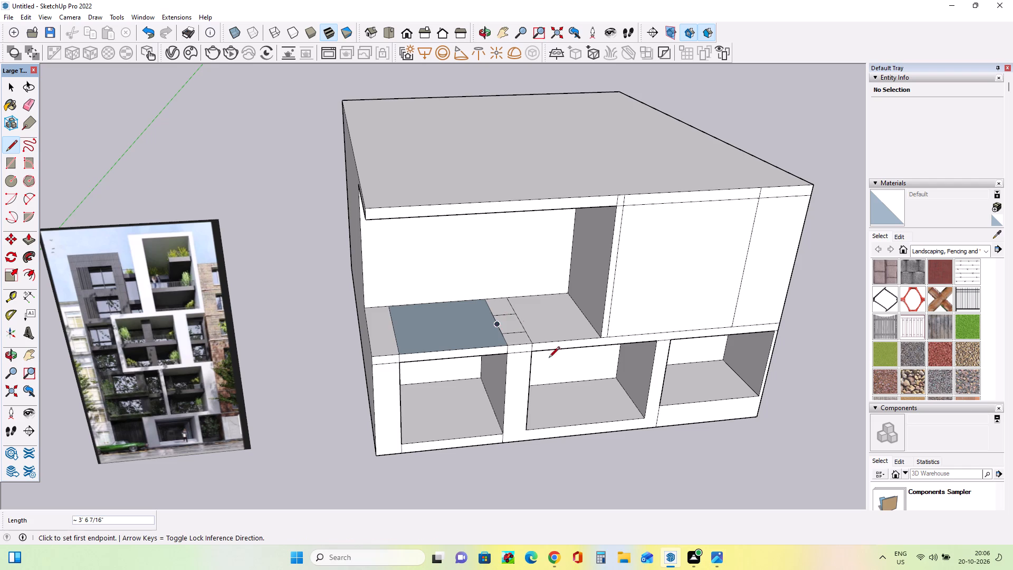
middle_drag(580, 375, 586, 383)
Pull the outlined column base up 18' 4 5/16" to the underside of the roof slab.
click(24, 234)
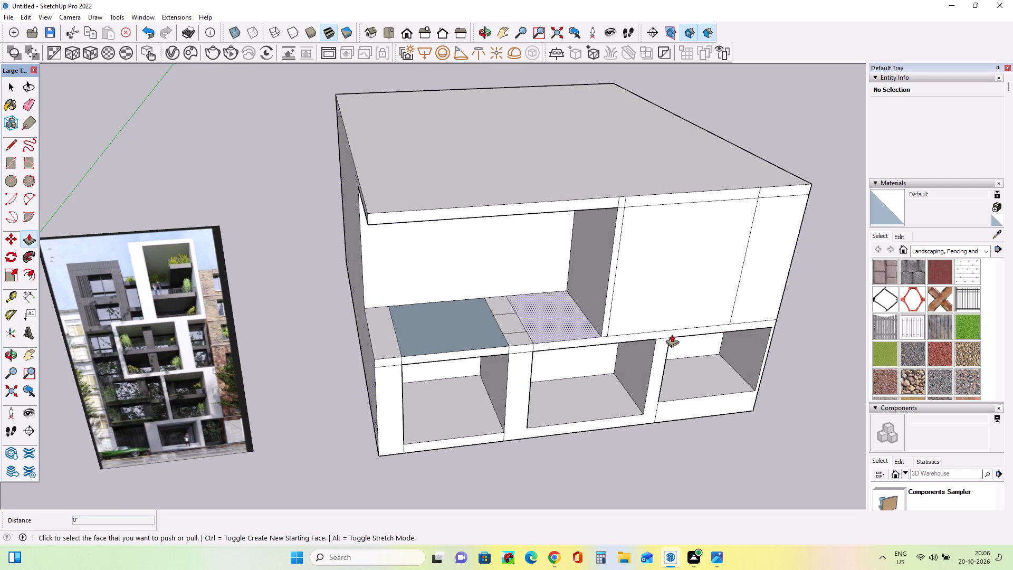
click(509, 325)
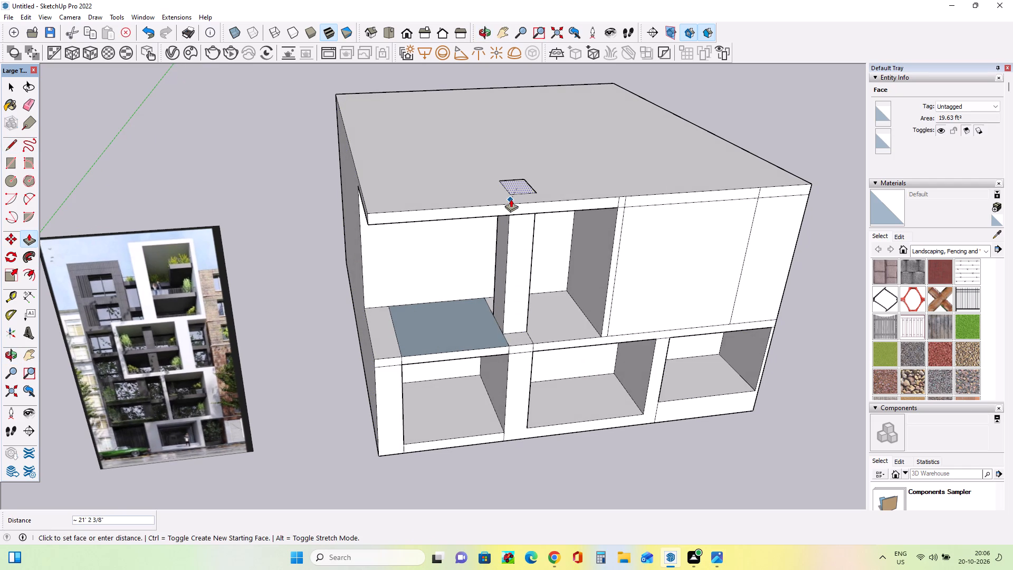
click(511, 208)
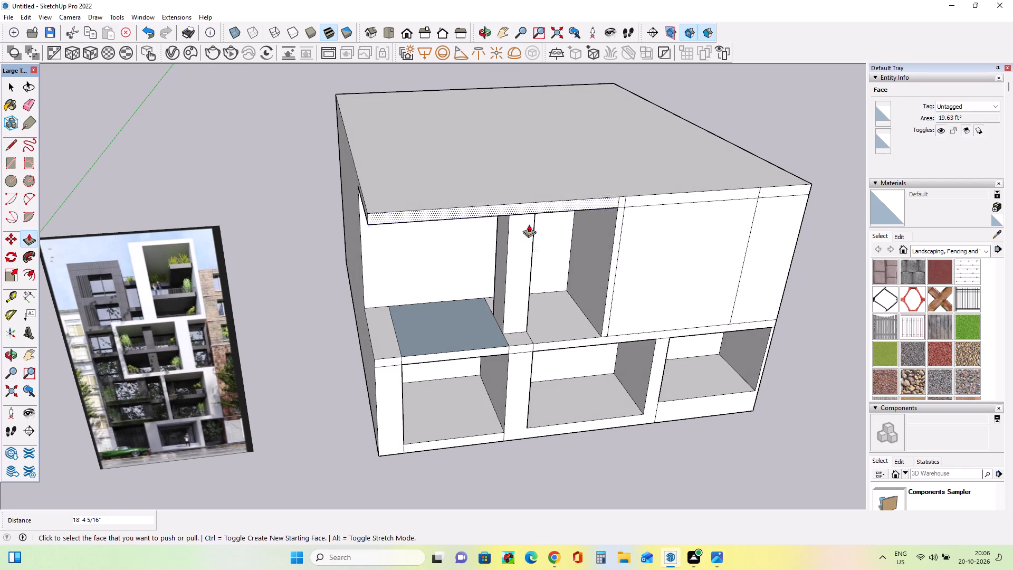
Move the reference image about 20' 2 3/16" so its lower corner meets the block's front left edge.
middle_drag(571, 293, 534, 258)
scroll(525, 281, up, 2)
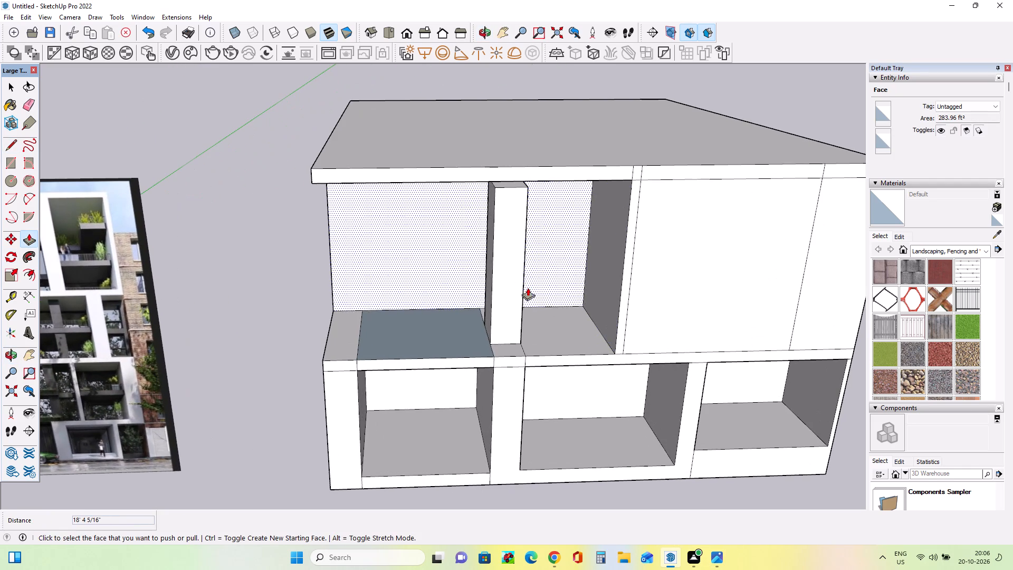
middle_drag(127, 415, 143, 408)
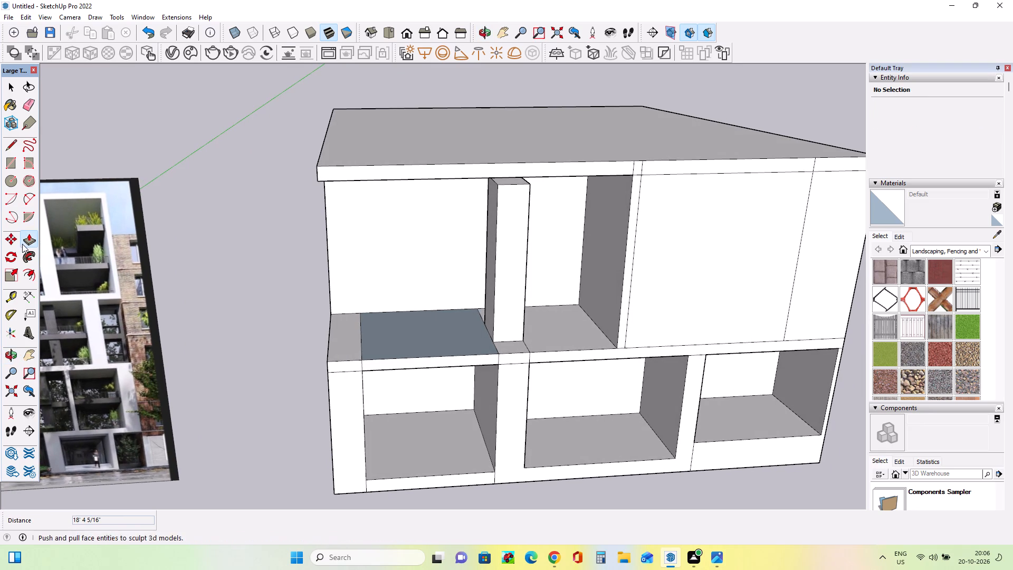
click(10, 240)
click(181, 475)
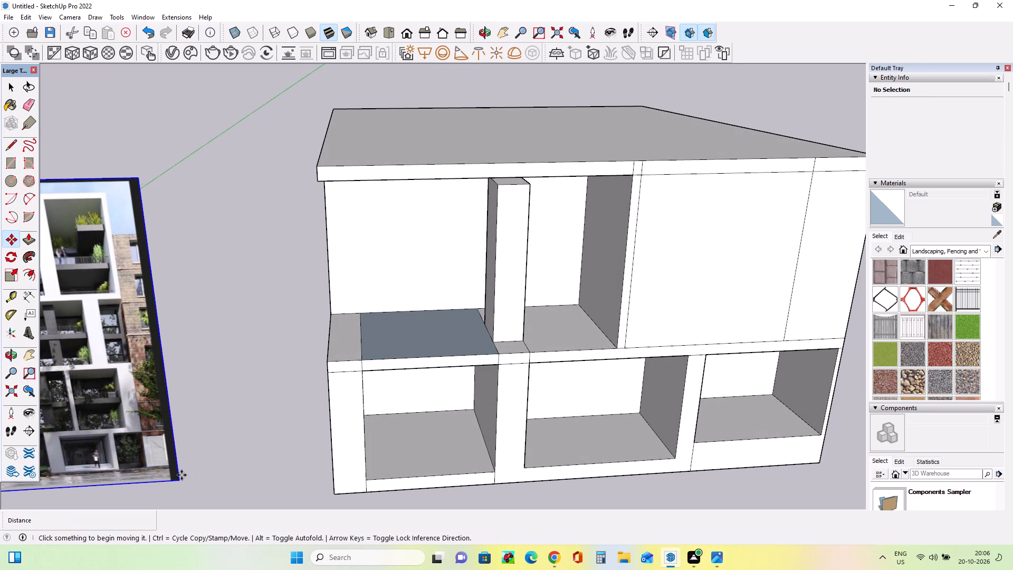
click(329, 412)
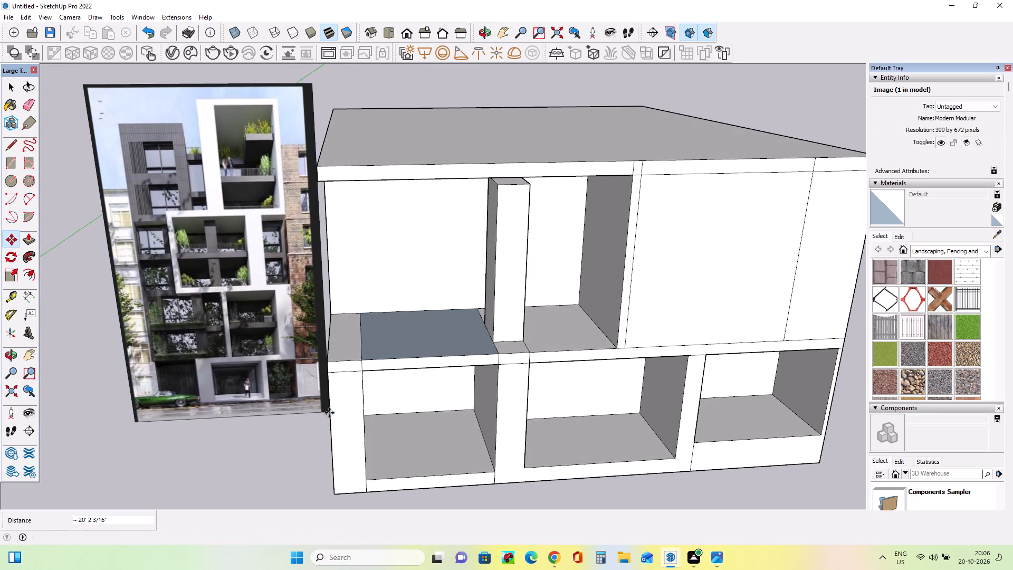
Examine the entrance and lower balcony storeys in the reference image and compare them with the block's upper recess and column.
middle_drag(450, 391, 458, 402)
scroll(198, 364, up, 5)
scroll(201, 368, down, 1)
scroll(201, 368, up, 1)
scroll(231, 374, down, 1)
scroll(231, 374, up, 10)
scroll(246, 381, down, 4)
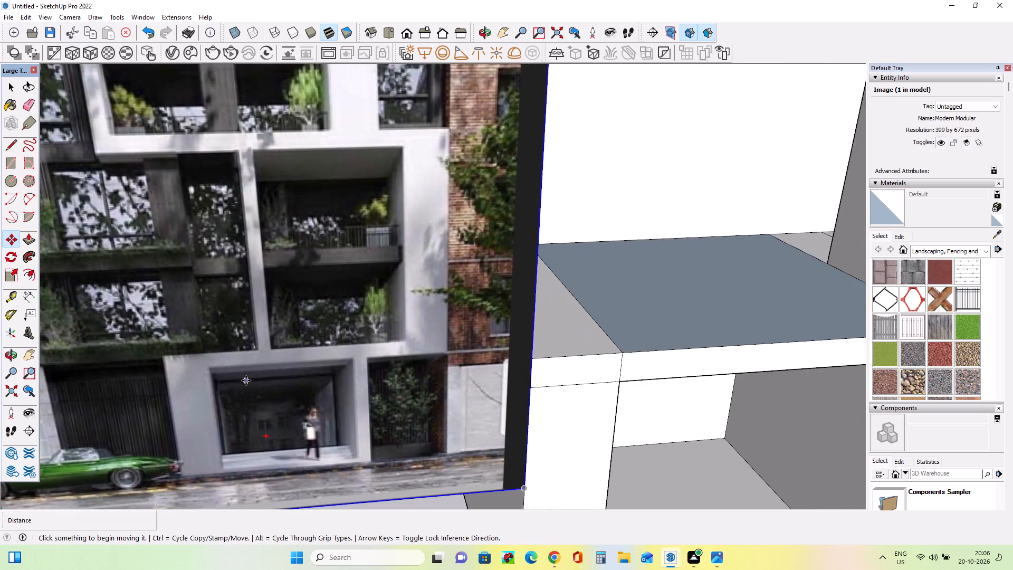
scroll(246, 381, down, 11)
middle_drag(470, 348, 331, 361)
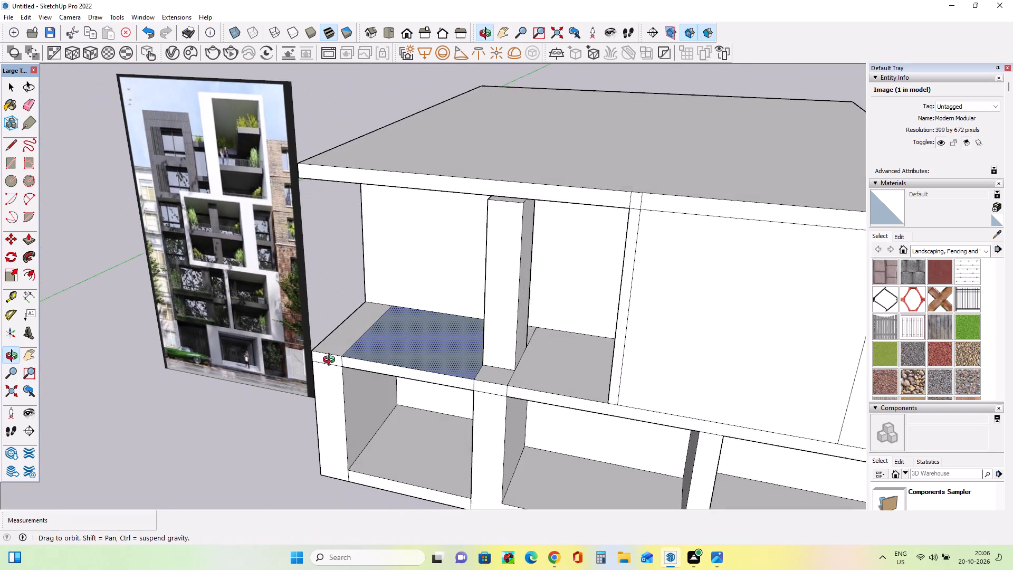
middle_drag(331, 361, 523, 364)
middle_drag(575, 277, 527, 291)
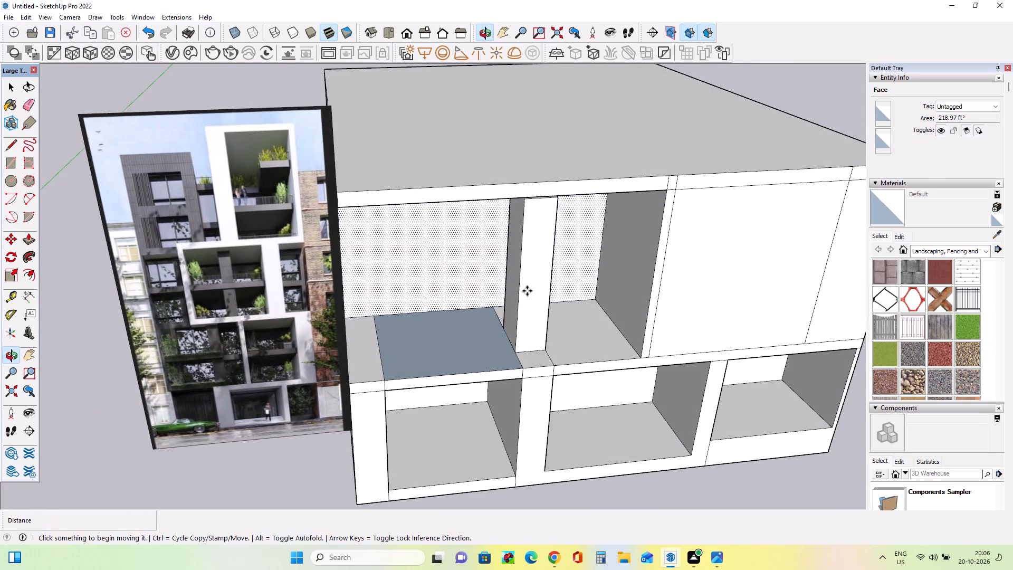
middle_drag(556, 285, 558, 292)
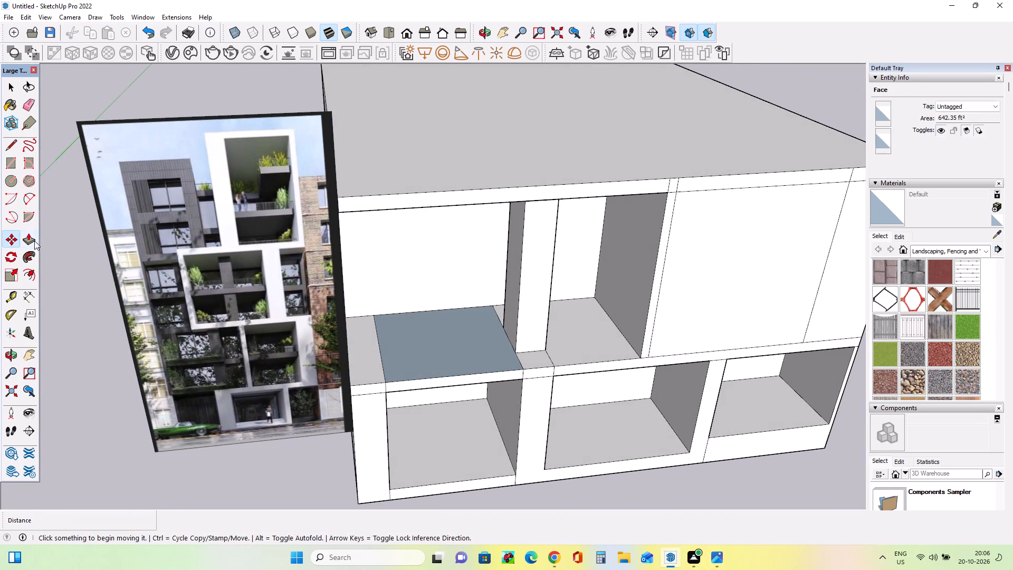
Draw a rectangle about 2' 8 9/16" by 5' 6 9/16" across the column's right side face at mid-height.
click(12, 166)
middle_drag(396, 411, 266, 359)
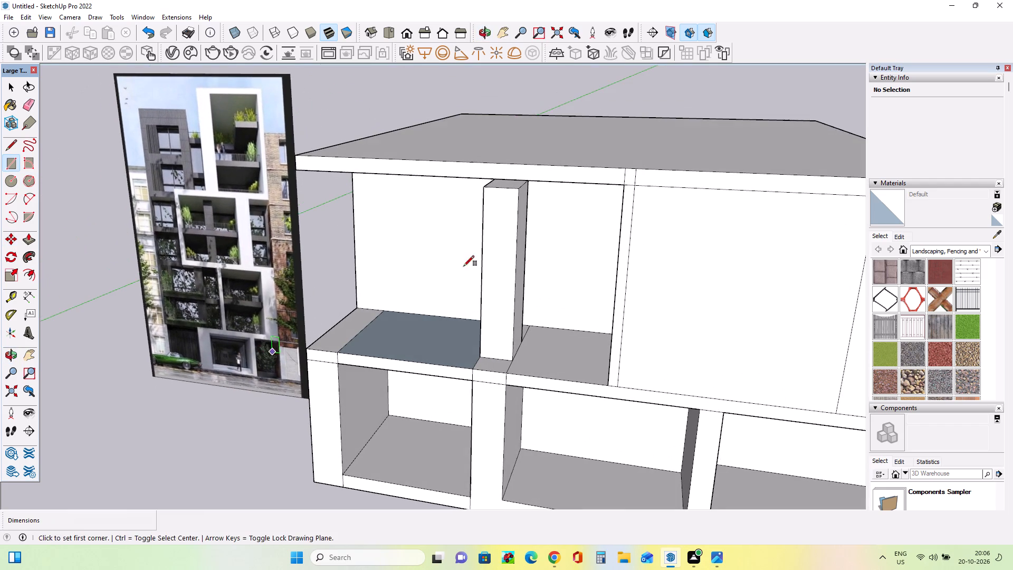
middle_drag(533, 286, 505, 293)
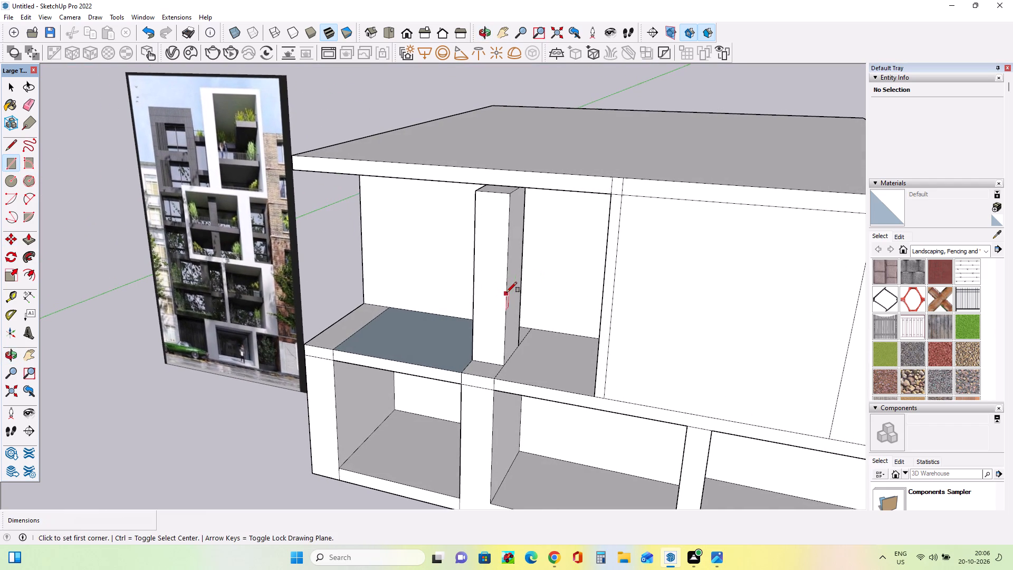
click(506, 291)
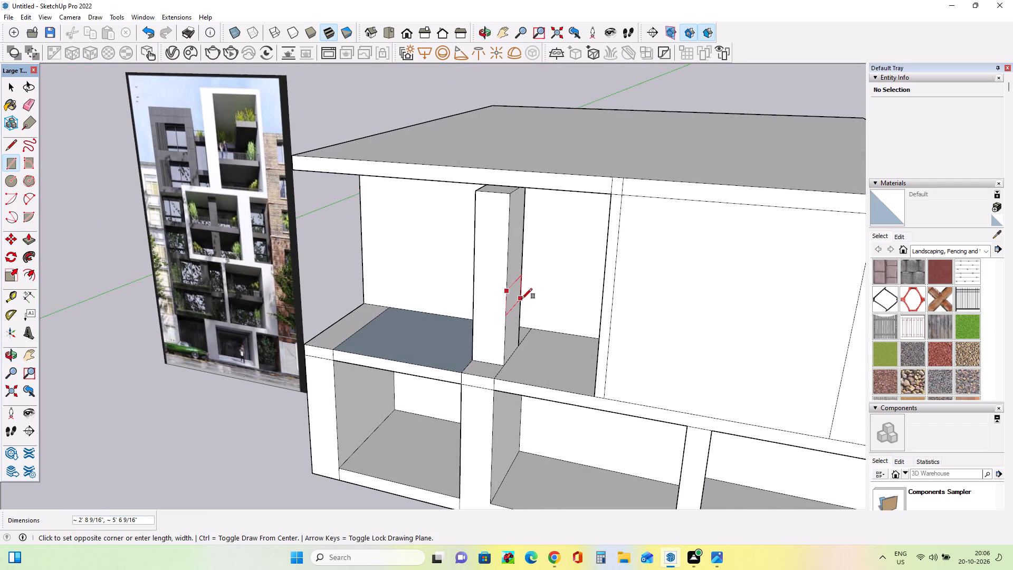
click(522, 299)
Pull the rectangle on the column's side out about 10' 1 1/16" to form a horizontal beam reaching the recess's right wall.
middle_drag(519, 359, 606, 352)
click(34, 243)
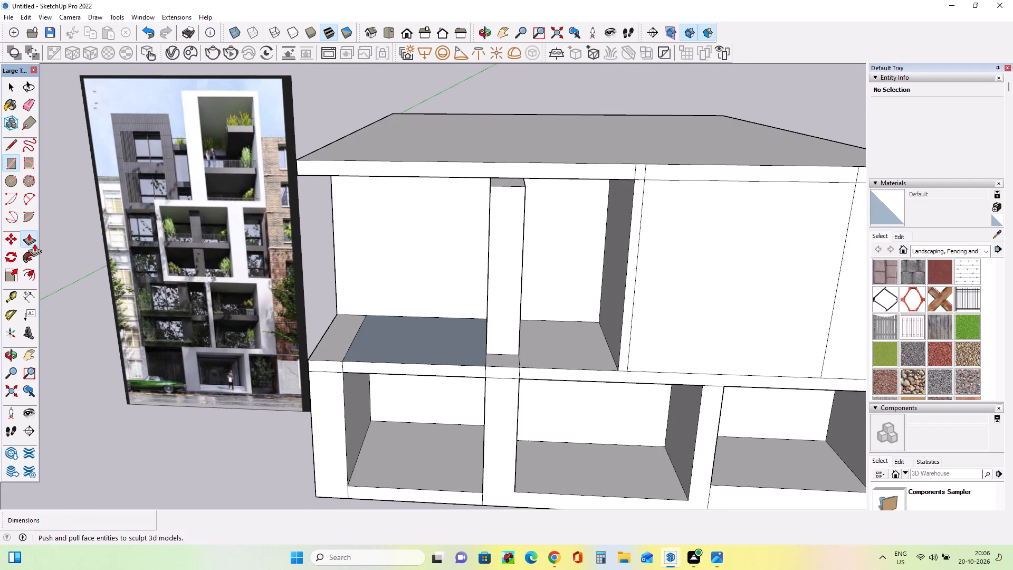
middle_drag(600, 331, 454, 333)
click(501, 305)
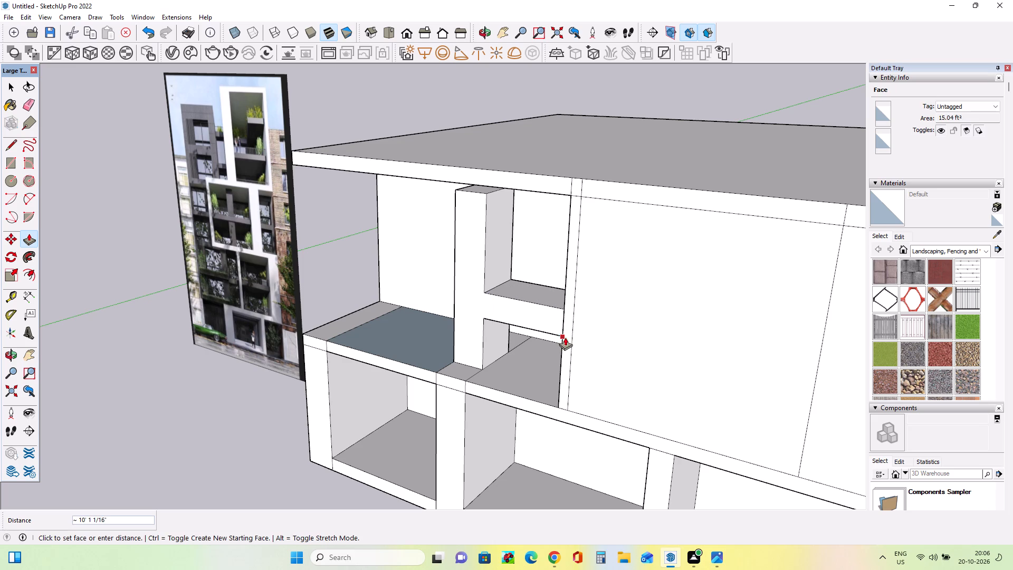
click(565, 337)
Examine the new beam in the upper recess and compare it with the lower balcony storeys in the reference image.
middle_drag(522, 377, 648, 334)
scroll(529, 303, up, 1)
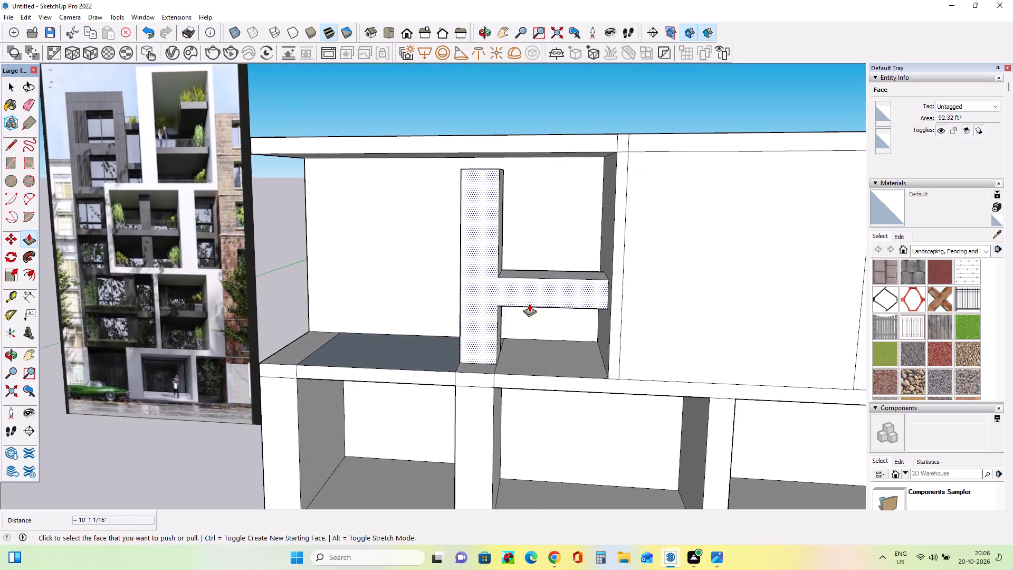
scroll(529, 303, up, 1)
middle_drag(529, 303, 534, 316)
middle_drag(540, 324, 542, 329)
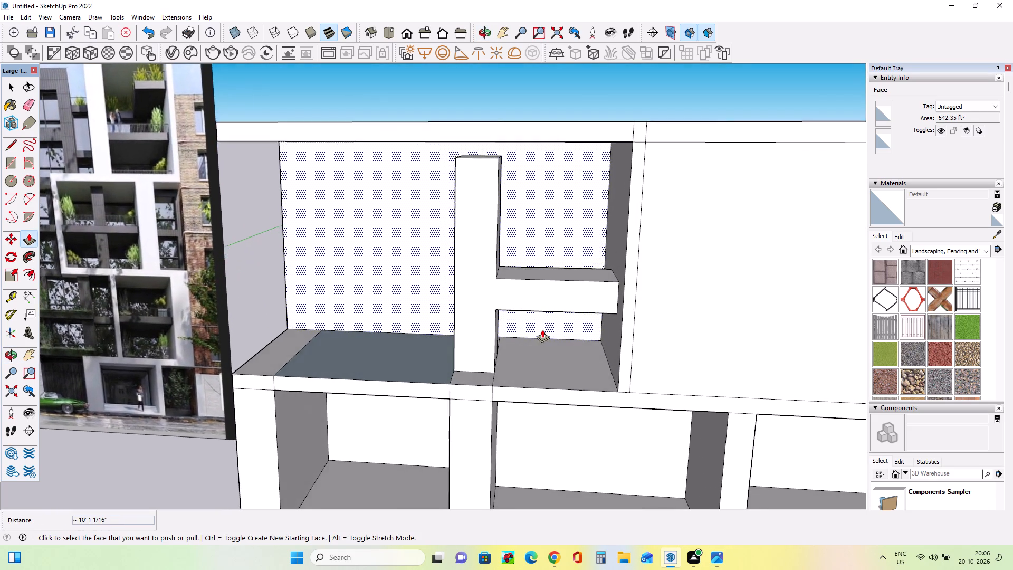
scroll(543, 329, down, 3)
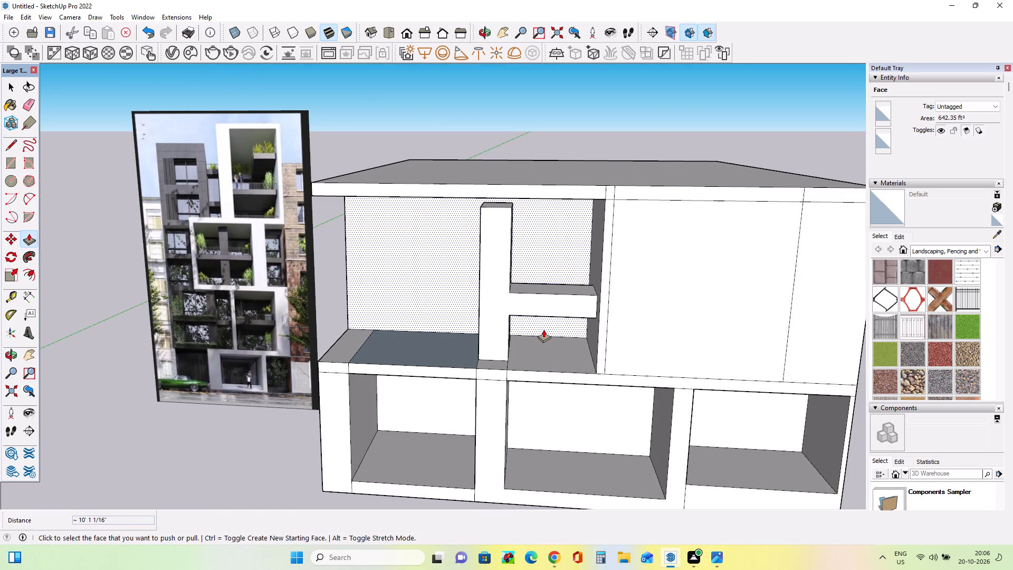
middle_drag(558, 284, 569, 312)
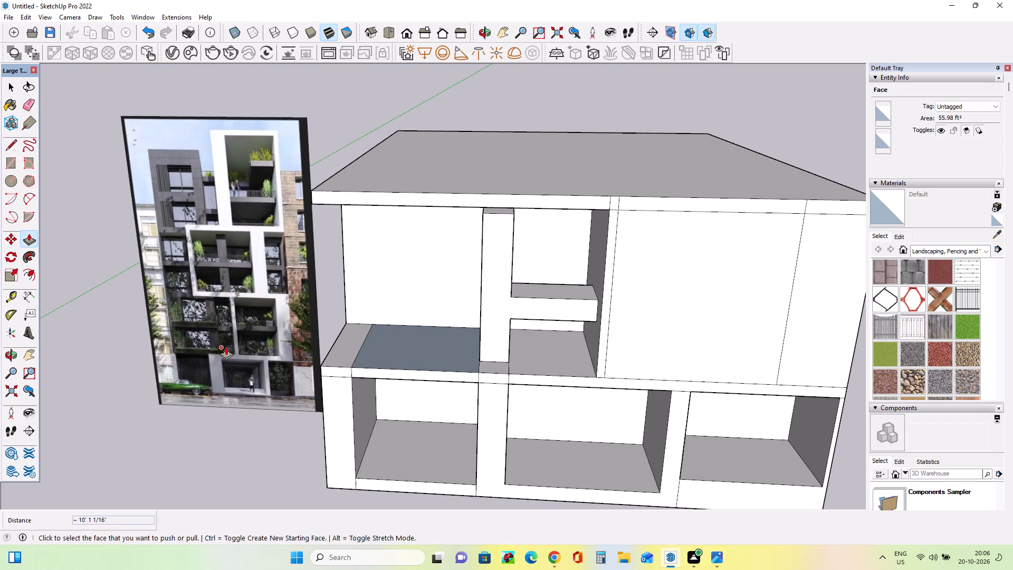
scroll(226, 345, up, 3)
scroll(230, 338, down, 1)
scroll(230, 338, up, 13)
middle_click(235, 338)
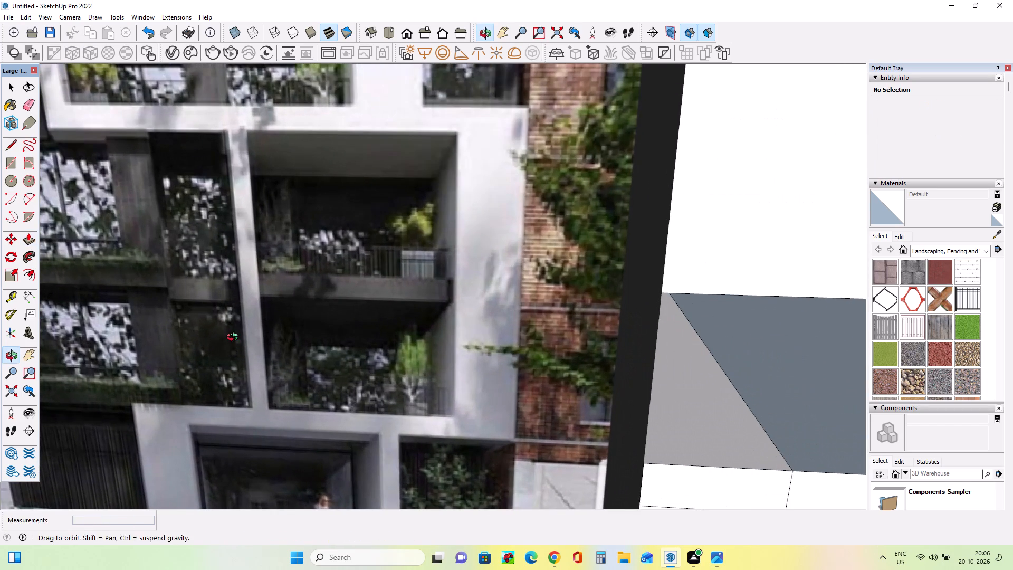
scroll(235, 338, down, 15)
middle_click(741, 312)
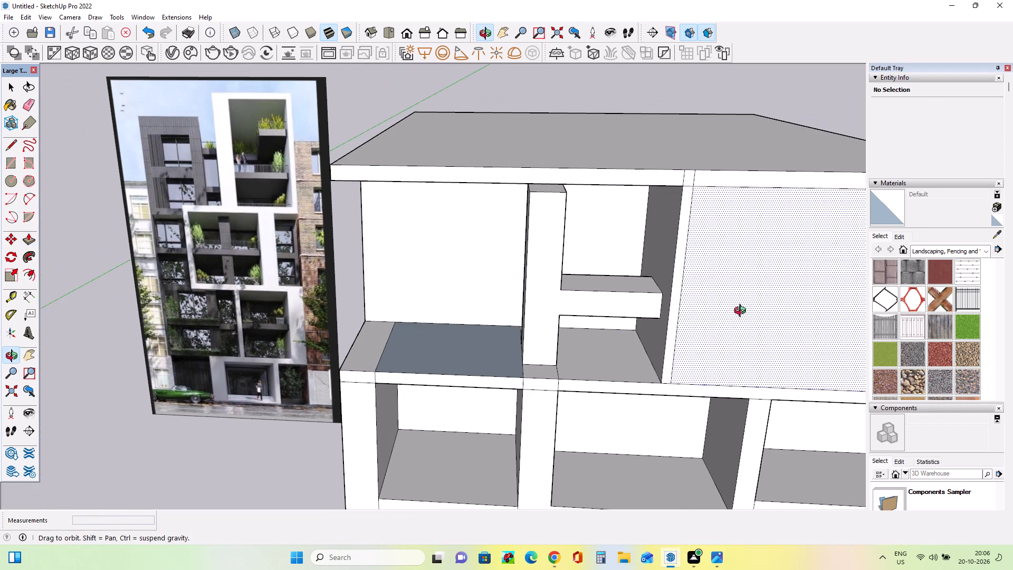
Push the horizontal beam's top face down 4 3/16" to make the beam thinner.
click(635, 273)
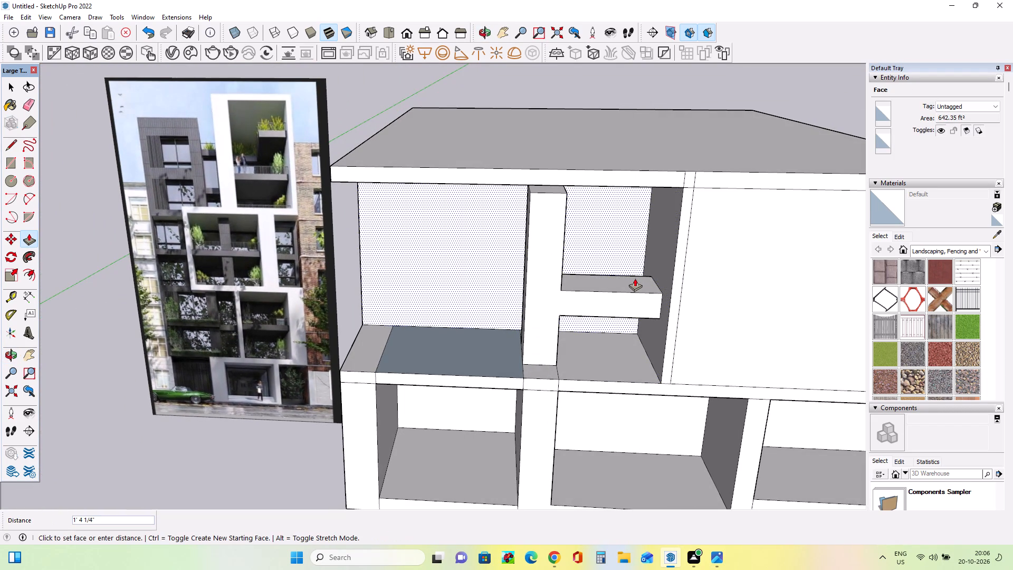
key(Escape)
click(636, 285)
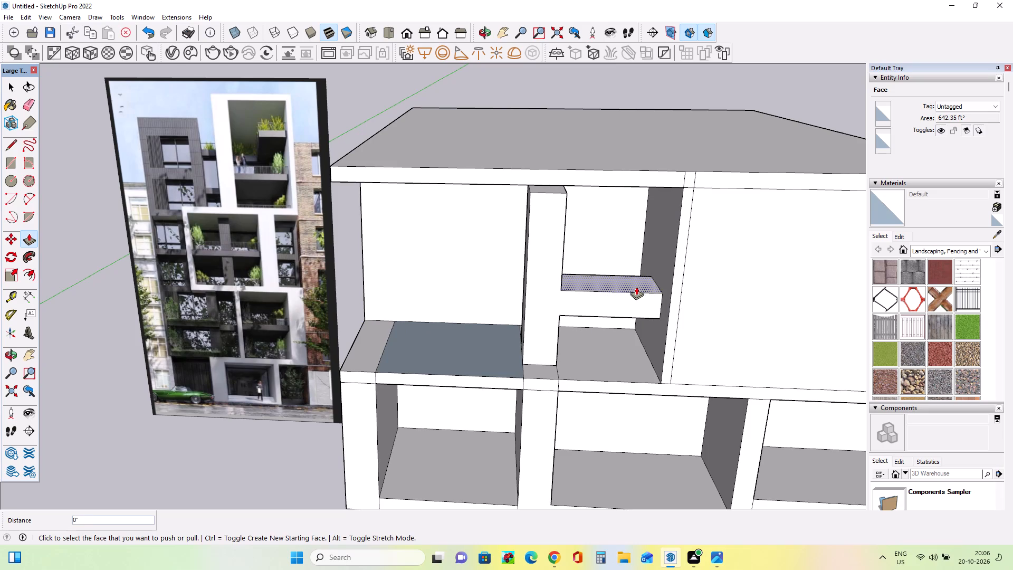
click(636, 288)
middle_click(633, 317)
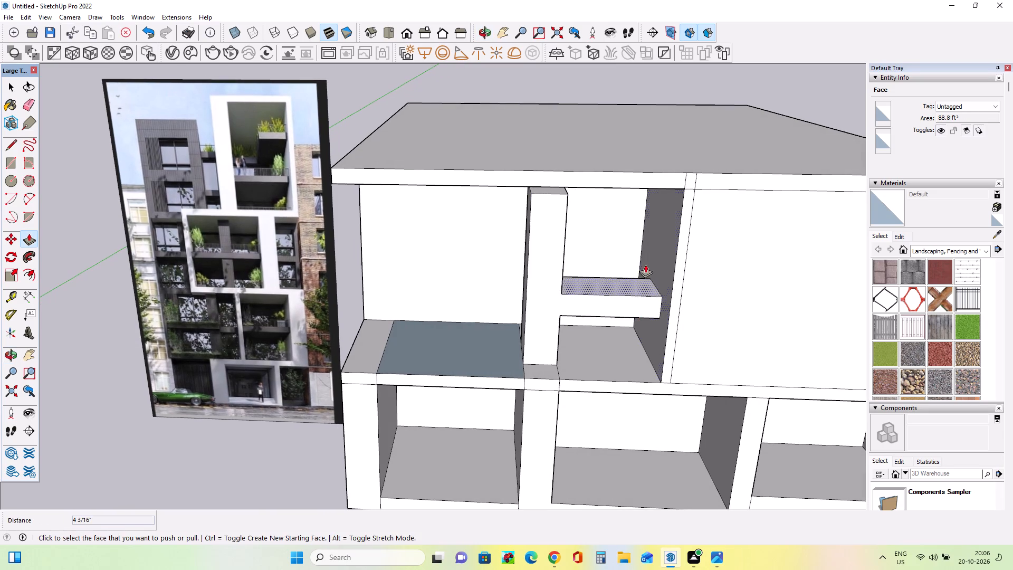
Examine the lower balcony storeys and side framing in the reference image beside the recess.
middle_drag(406, 283, 461, 296)
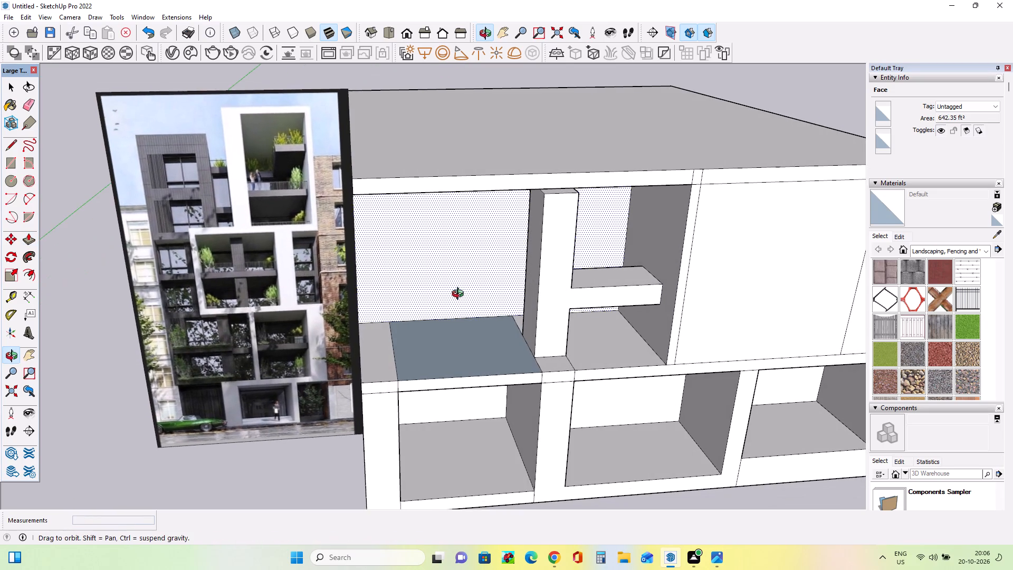
scroll(395, 301, up, 3)
scroll(395, 301, down, 3)
scroll(187, 362, up, 8)
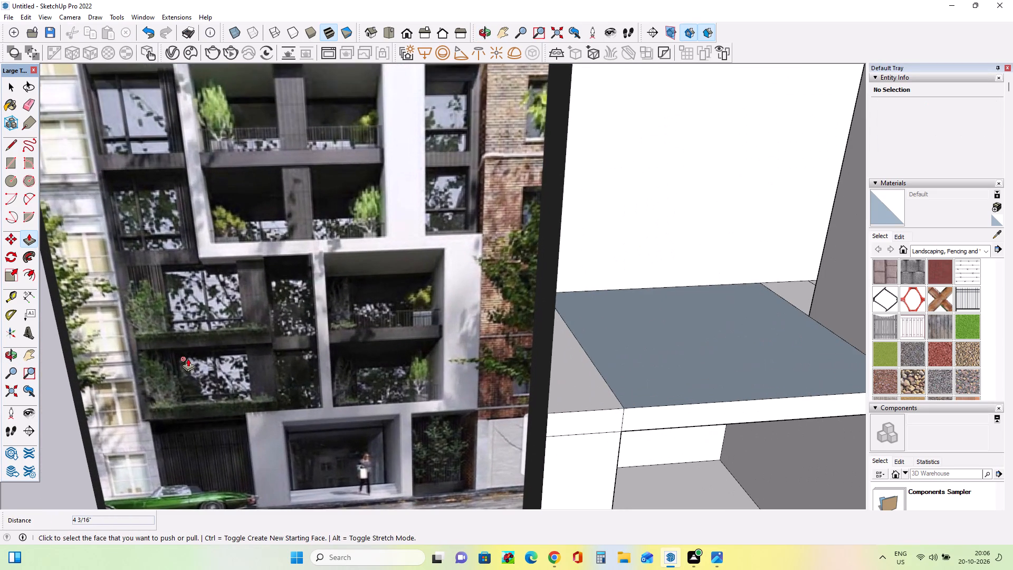
middle_drag(189, 358, 194, 360)
scroll(194, 360, down, 9)
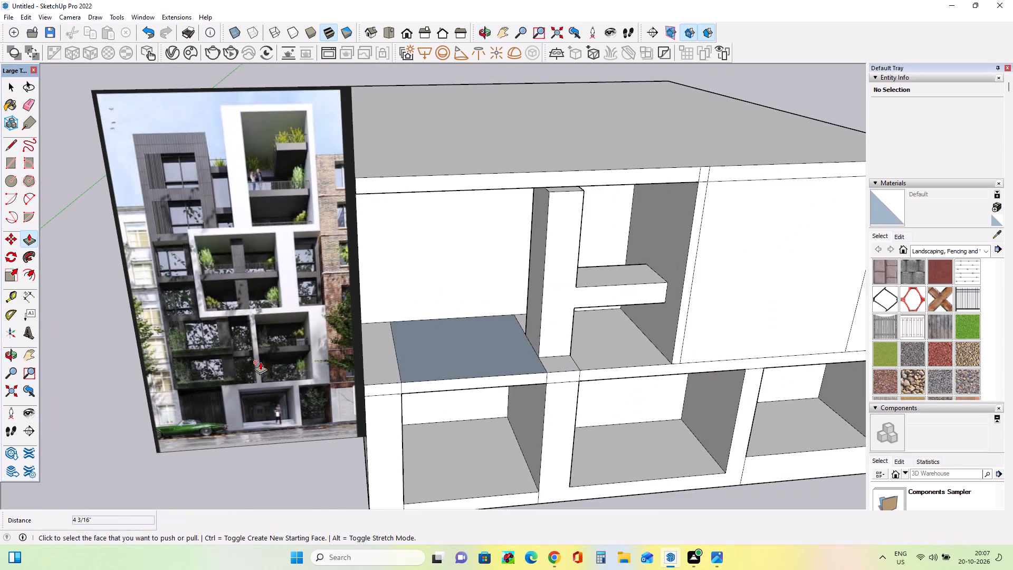
Draw a narrow rectangle about 14' 4 13/16" by 9 1/16" along the outer left edge of the upper recess's floor.
middle_drag(331, 362, 219, 374)
middle_drag(319, 363, 313, 381)
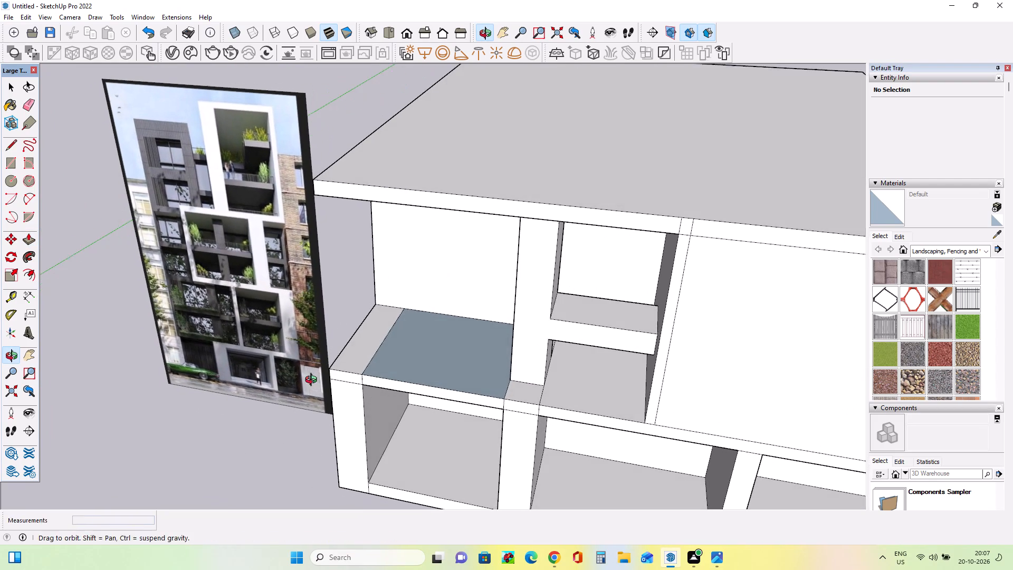
middle_drag(313, 381, 313, 382)
click(12, 166)
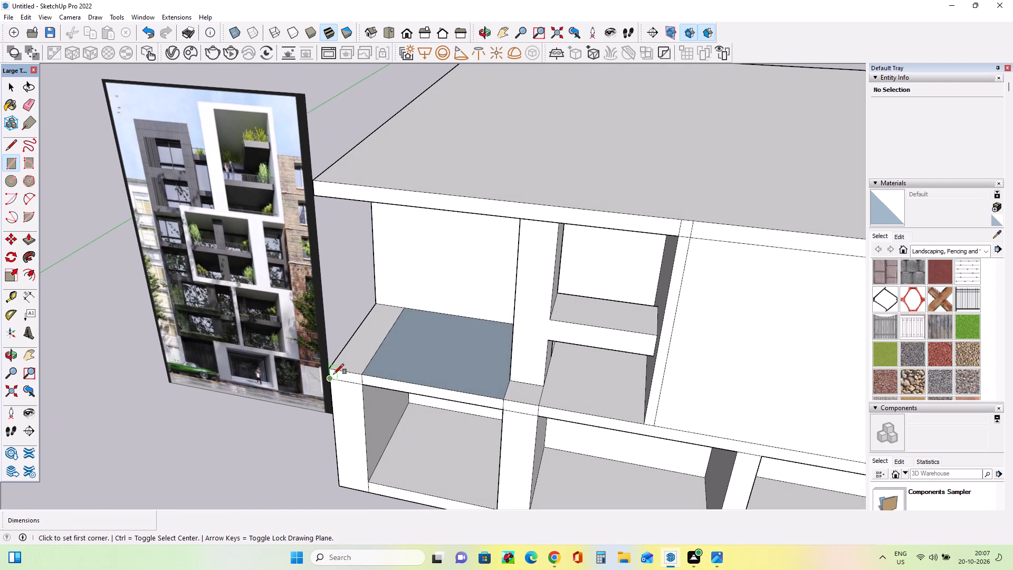
middle_drag(357, 368, 284, 414)
scroll(323, 345, up, 8)
middle_drag(359, 348, 321, 385)
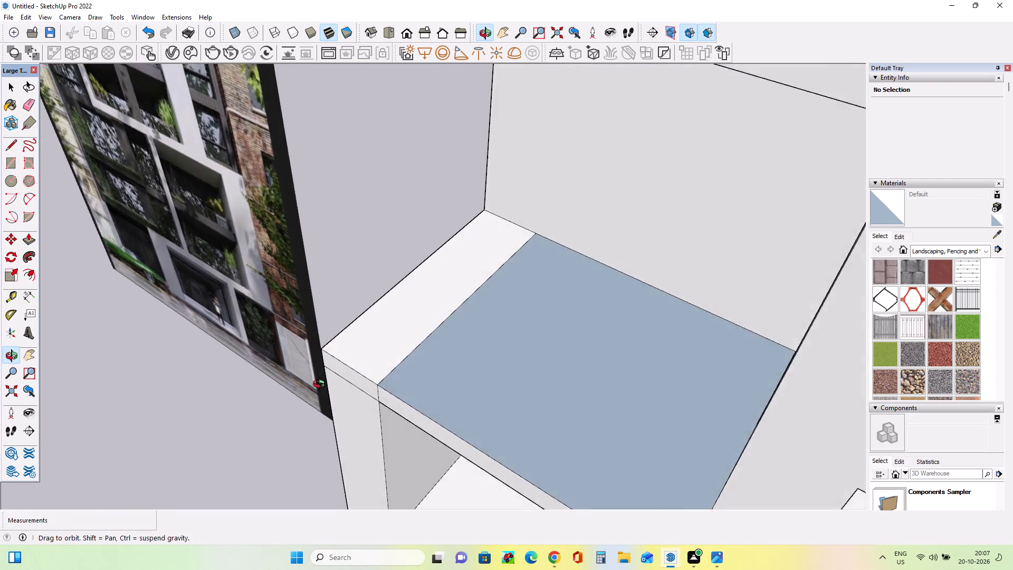
middle_drag(321, 385, 286, 435)
scroll(328, 382, down, 1)
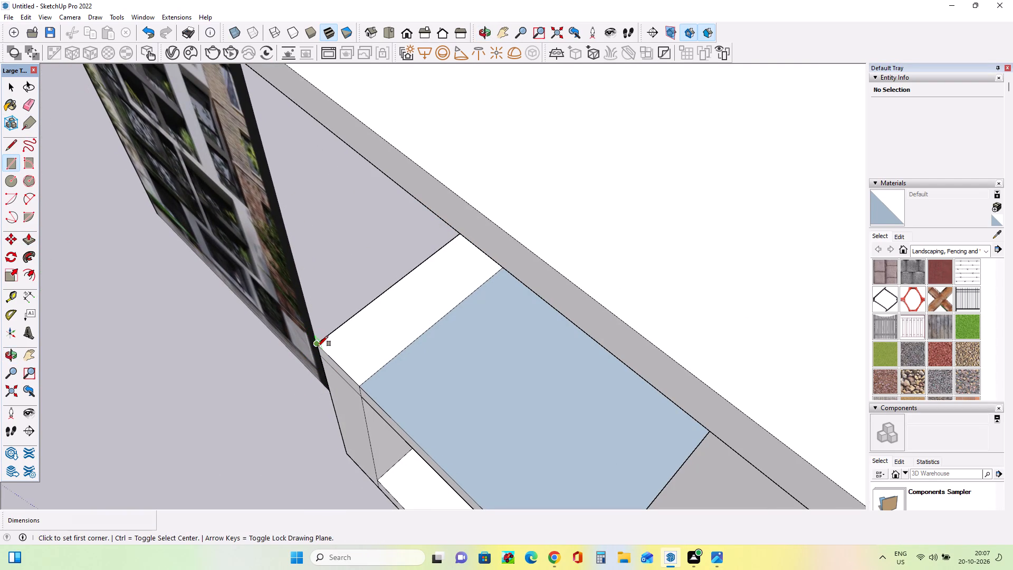
middle_drag(385, 314, 479, 248)
drag(464, 214, 462, 220)
click(358, 354)
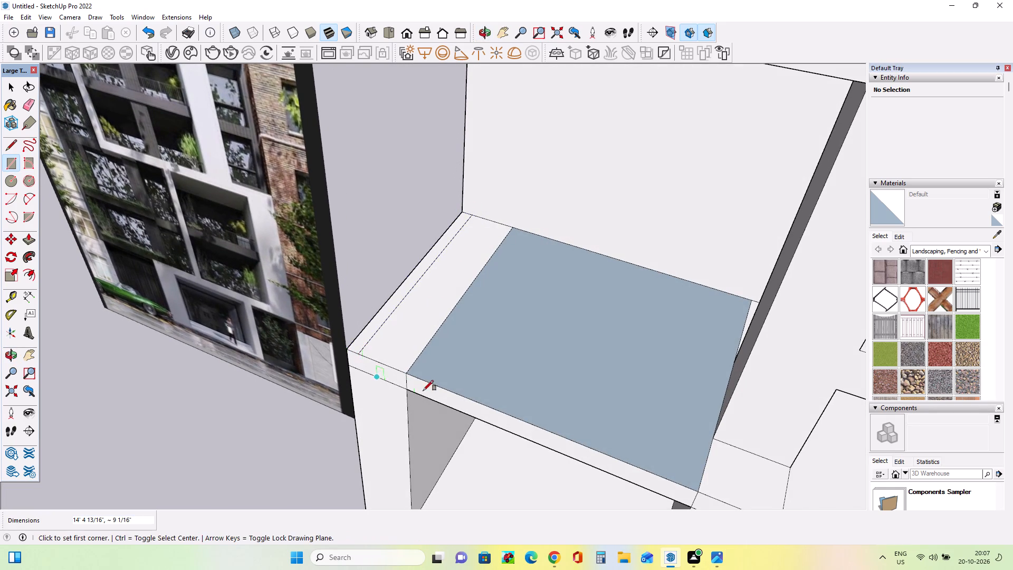
Pull the narrow floor strip up about 19' 8 5/8" to the roof slab to form a thin left side wall.
scroll(424, 391, down, 3)
middle_drag(424, 392, 435, 370)
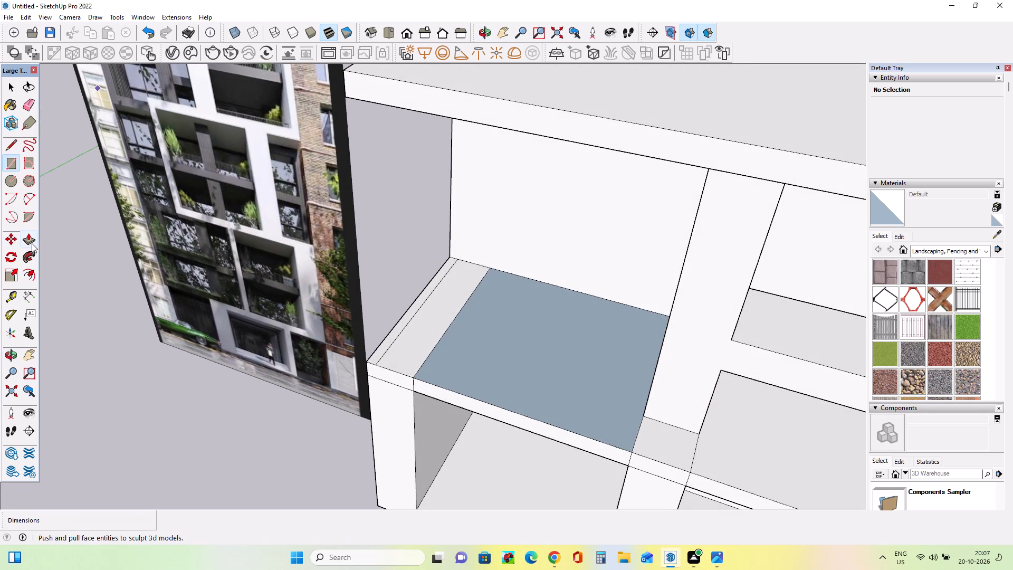
click(32, 243)
click(428, 288)
scroll(426, 161, down, 4)
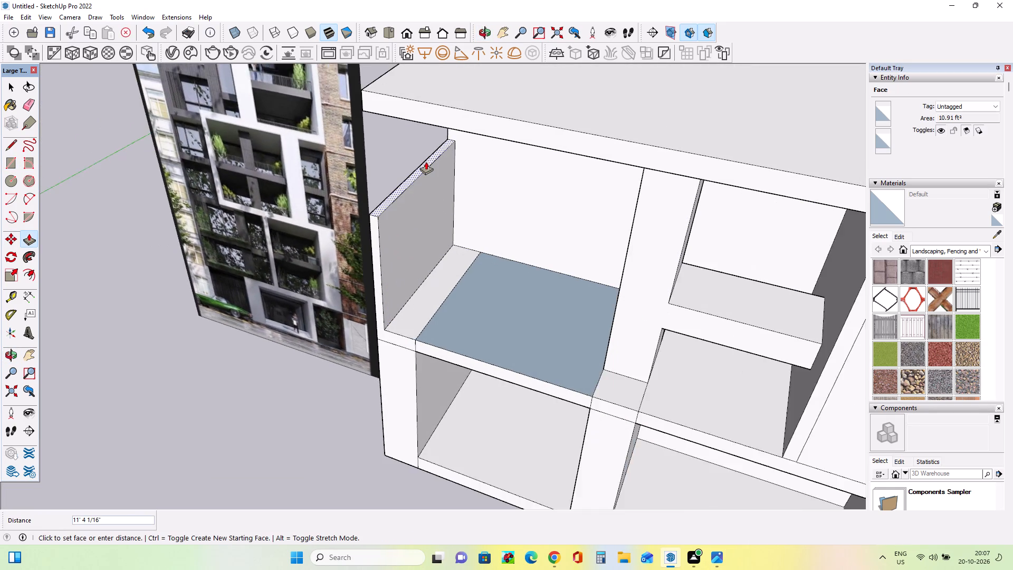
scroll(426, 161, down, 3)
click(414, 97)
Examine the new side wall and compare the left bay with the lower storeys' balconies and frames in the reference image.
middle_drag(455, 213, 503, 193)
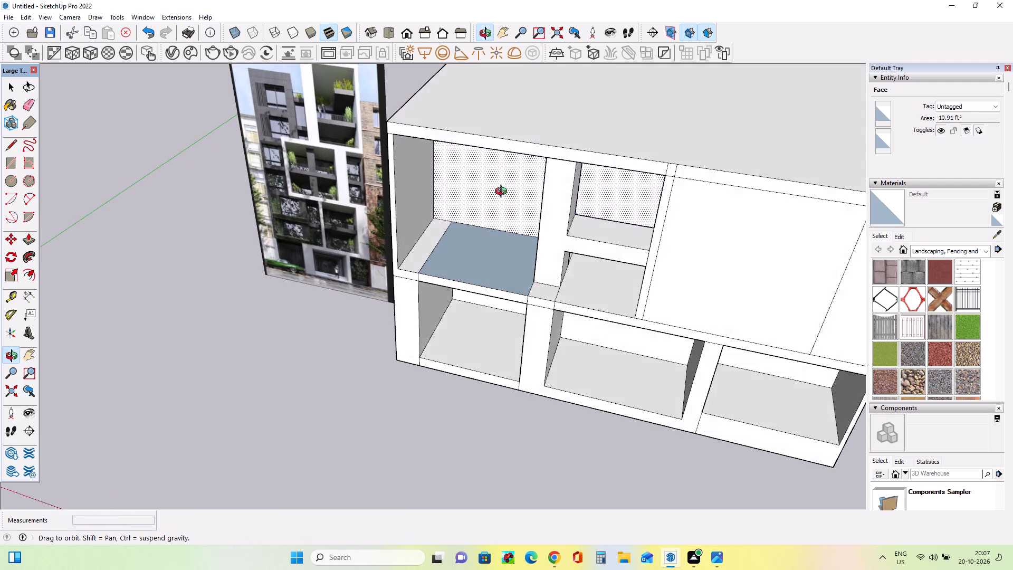
middle_drag(503, 193, 510, 187)
scroll(469, 164, up, 4)
middle_drag(466, 242, 517, 212)
scroll(445, 237, up, 4)
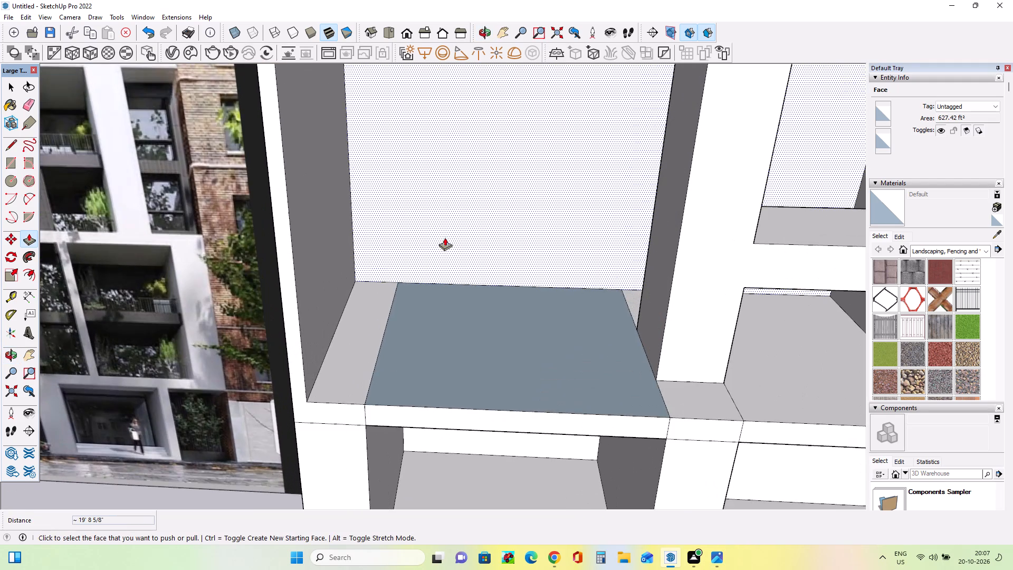
middle_drag(455, 252, 471, 271)
scroll(471, 272, down, 2)
middle_drag(463, 280, 471, 280)
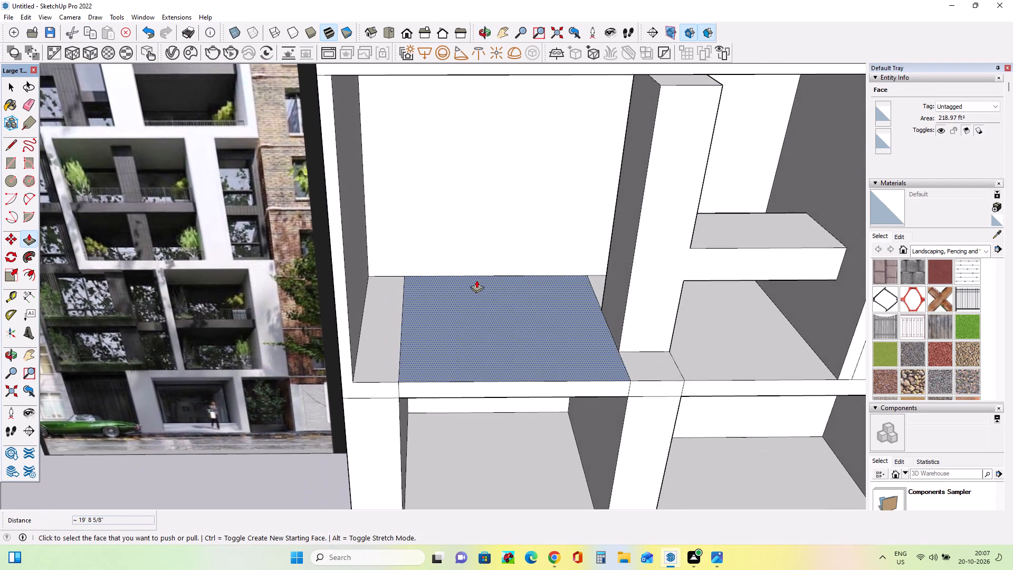
scroll(482, 280, down, 2)
scroll(250, 340, up, 3)
middle_drag(195, 319, 208, 317)
scroll(208, 316, down, 1)
scroll(127, 315, up, 10)
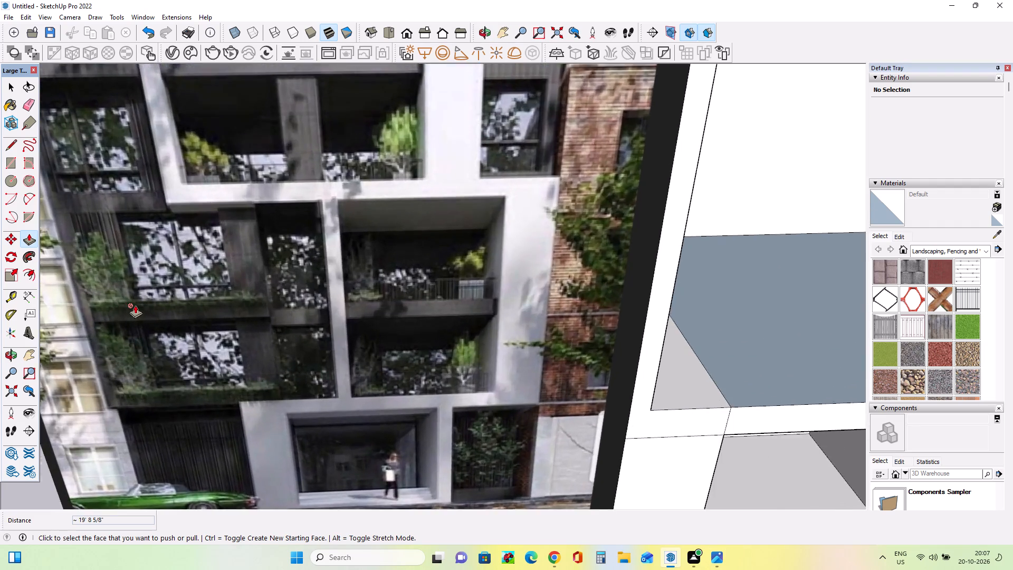
scroll(135, 305, up, 2)
scroll(138, 305, down, 17)
middle_drag(299, 259, 308, 269)
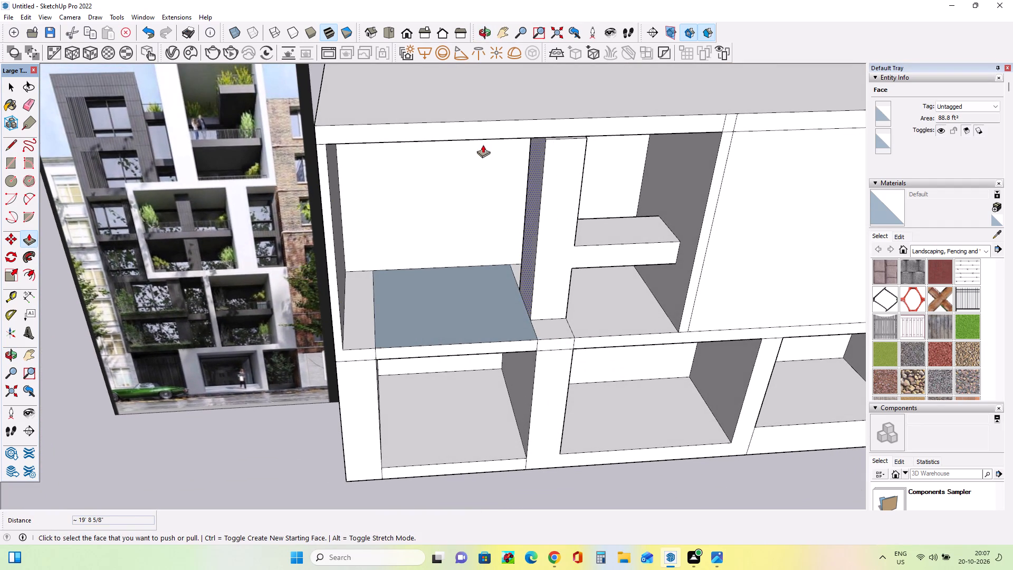
Draw a vertical line about 1' 5 3/4" long across the roof slab's front edge, above the middle of the left bay.
scroll(483, 144, down, 3)
middle_drag(486, 147, 489, 129)
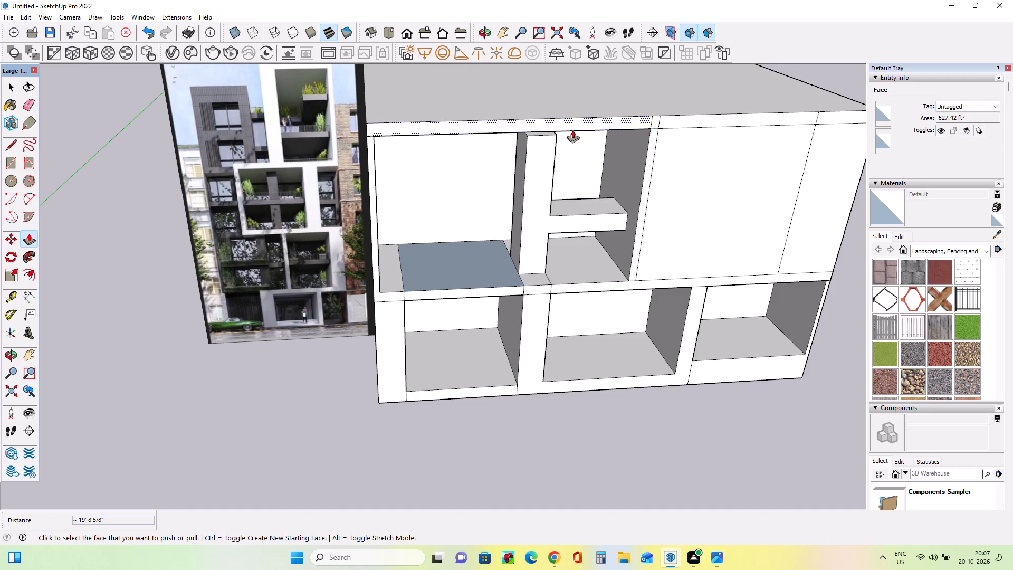
middle_drag(572, 130, 574, 137)
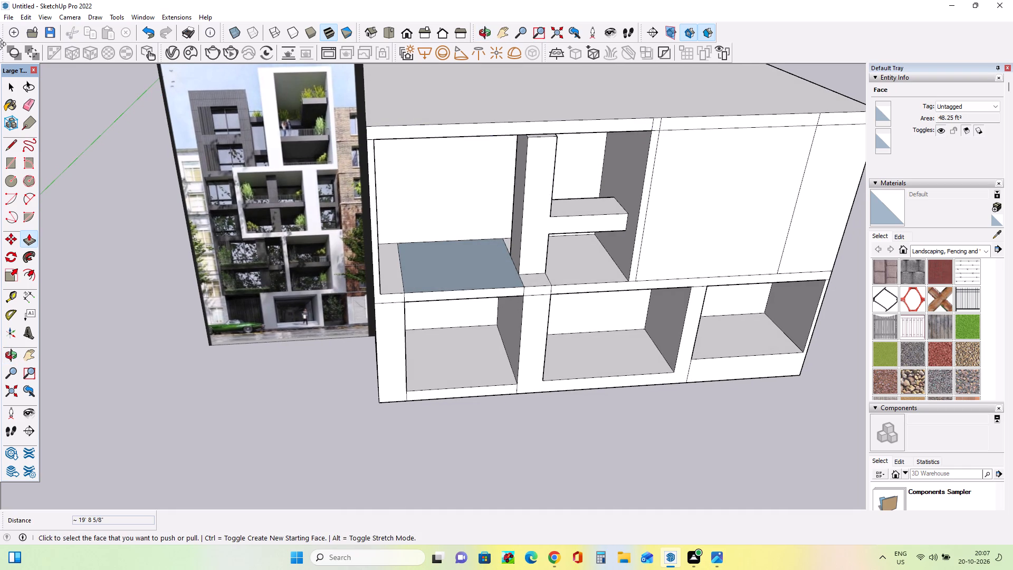
click(9, 146)
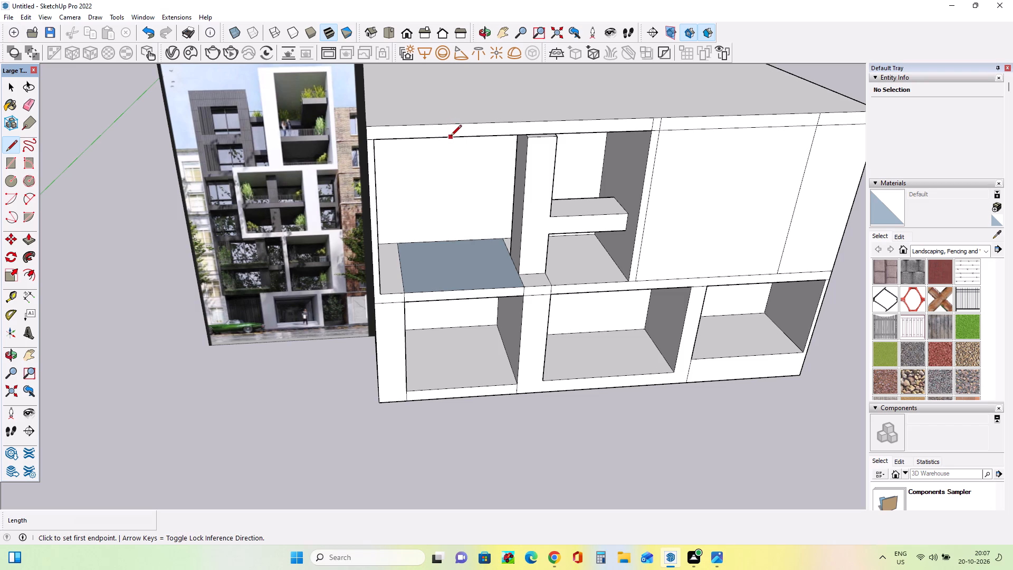
click(451, 137)
click(451, 124)
Draw a line across the roof's top face from the front edge mark above the left bay to the back edge.
middle_drag(474, 173, 474, 182)
middle_drag(544, 193, 520, 195)
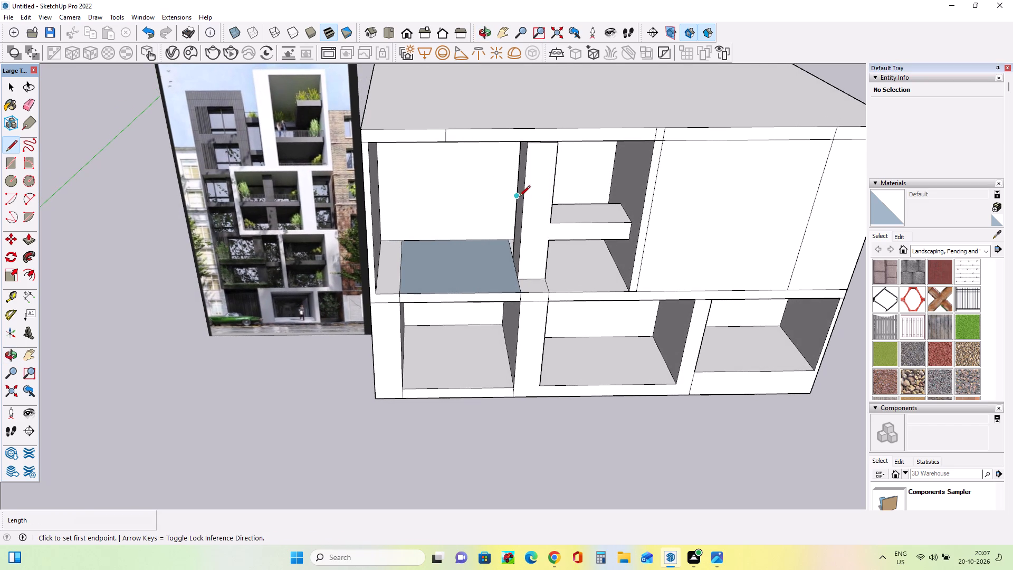
middle_drag(520, 196, 543, 262)
scroll(543, 262, down, 1)
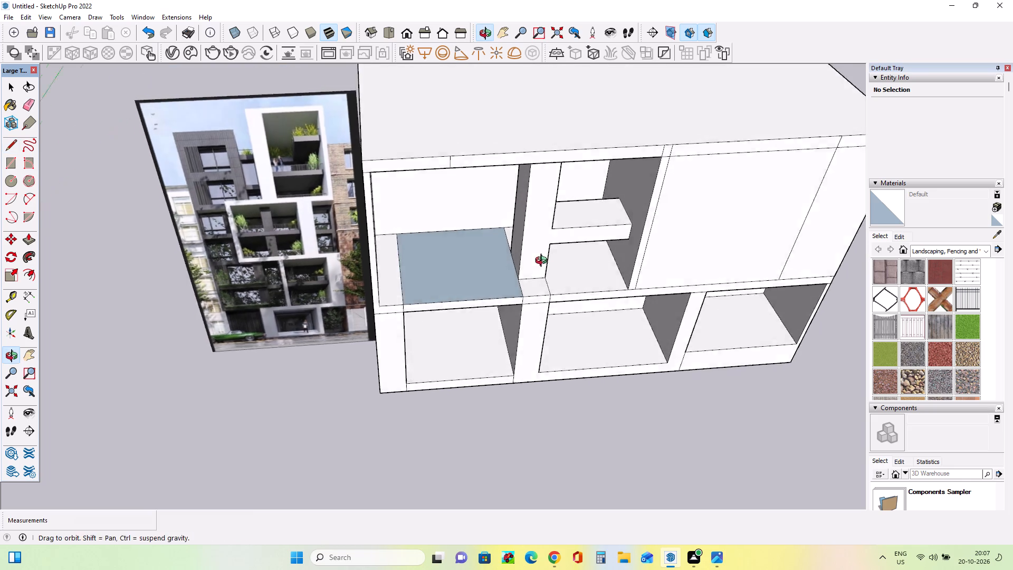
middle_drag(543, 262, 543, 264)
scroll(543, 262, down, 6)
click(499, 215)
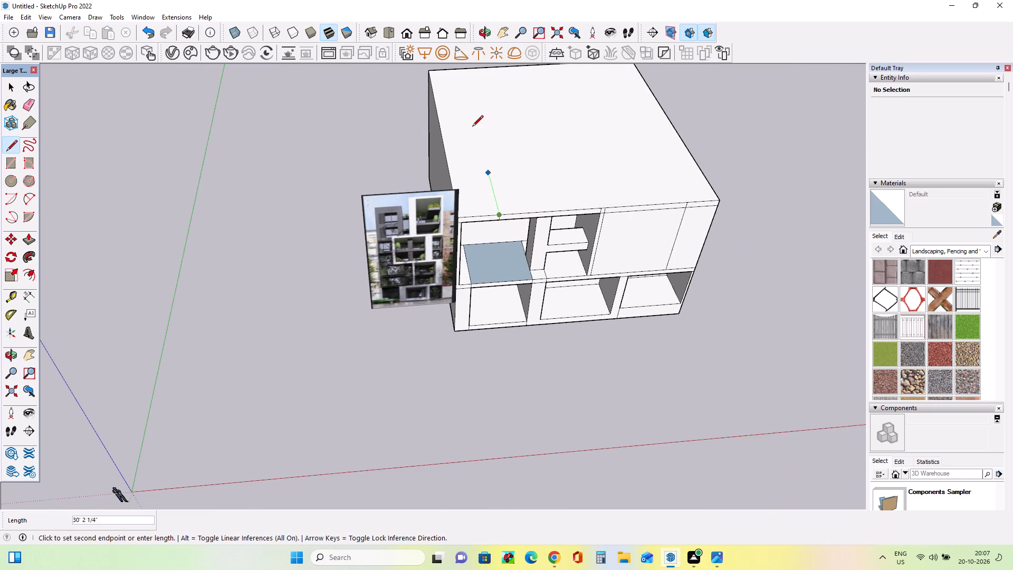
click(460, 72)
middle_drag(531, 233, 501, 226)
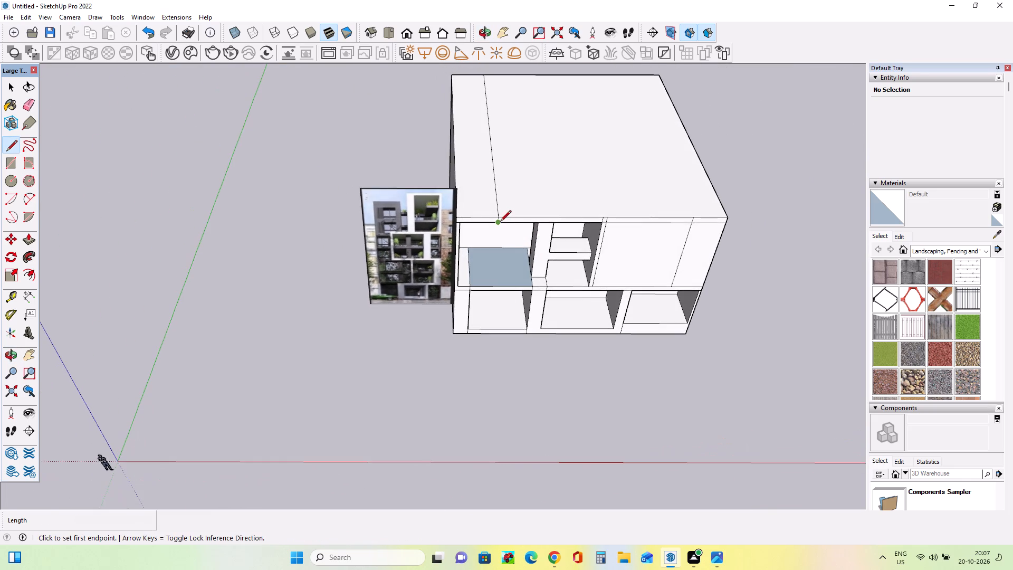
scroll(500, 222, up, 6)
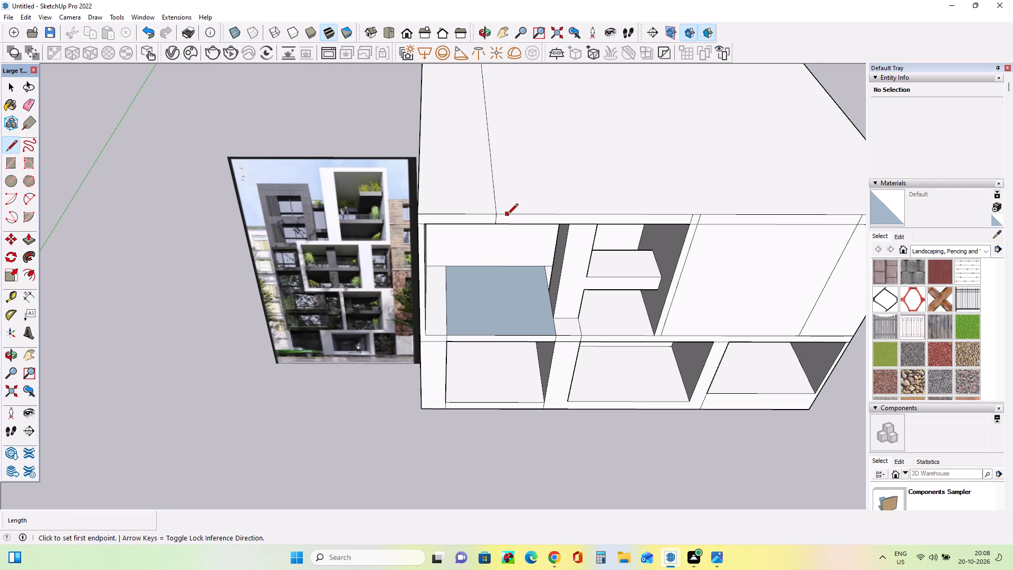
Draw a second line about 66' 11 3/8" long across the roof's top face, front to back, just right of the first line.
click(507, 215)
scroll(507, 212, down, 5)
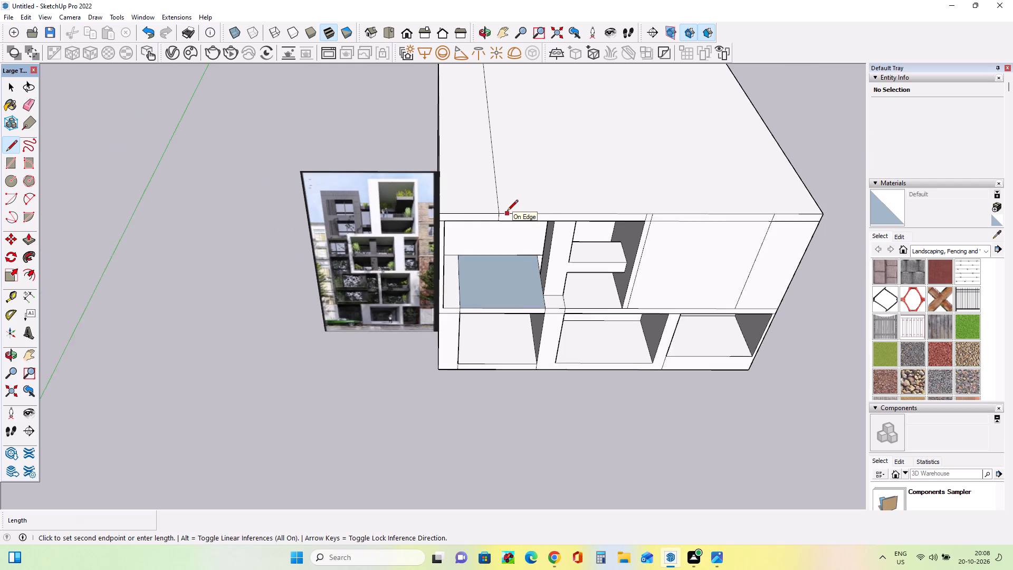
scroll(507, 212, down, 2)
scroll(500, 92, up, 4)
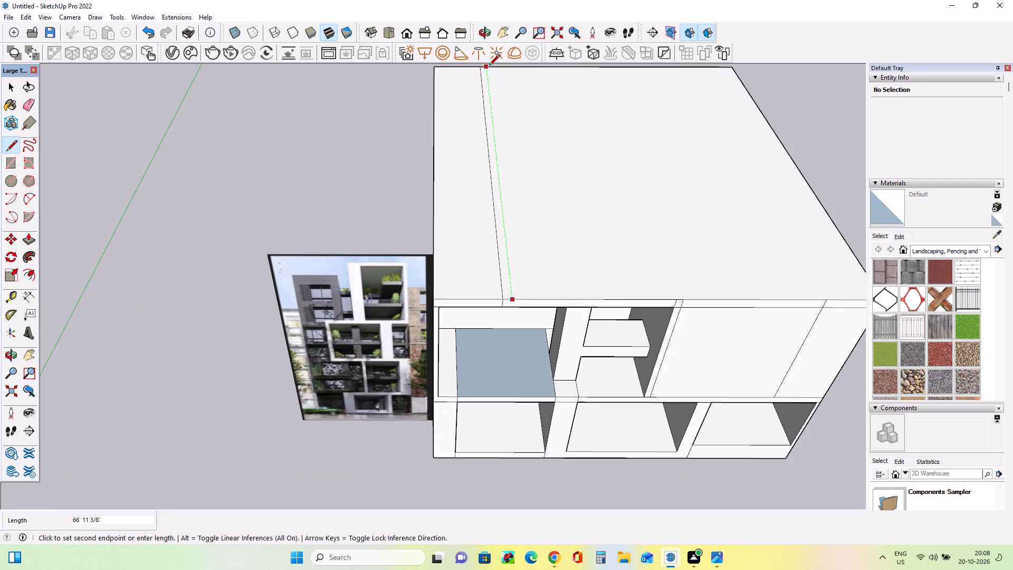
click(489, 66)
Pull the narrow roof strip between the two lines up about 19' 4 1/8" to form a thin wall.
scroll(510, 304, down, 3)
middle_drag(533, 315, 504, 247)
middle_drag(552, 288, 582, 289)
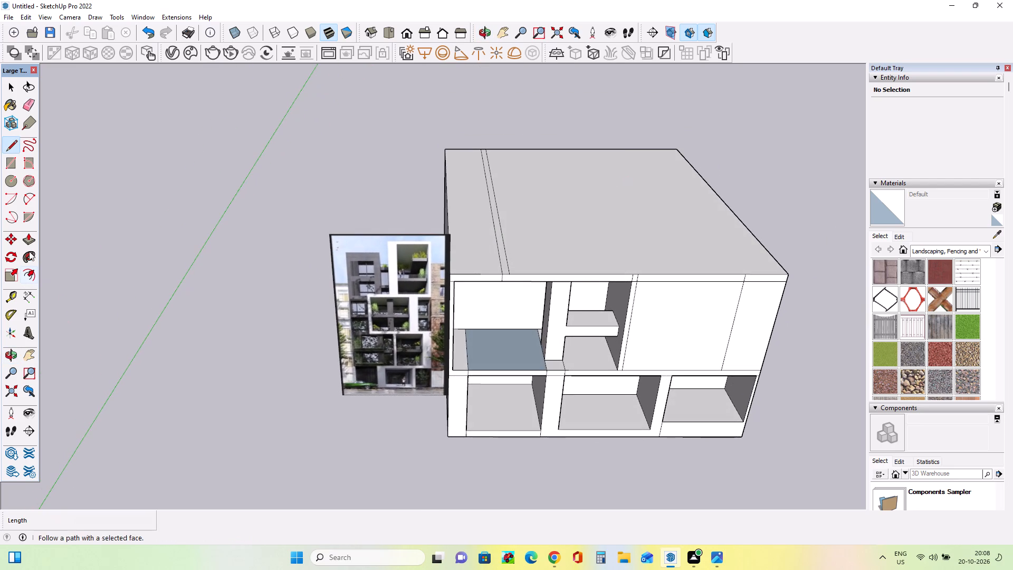
click(31, 243)
click(503, 270)
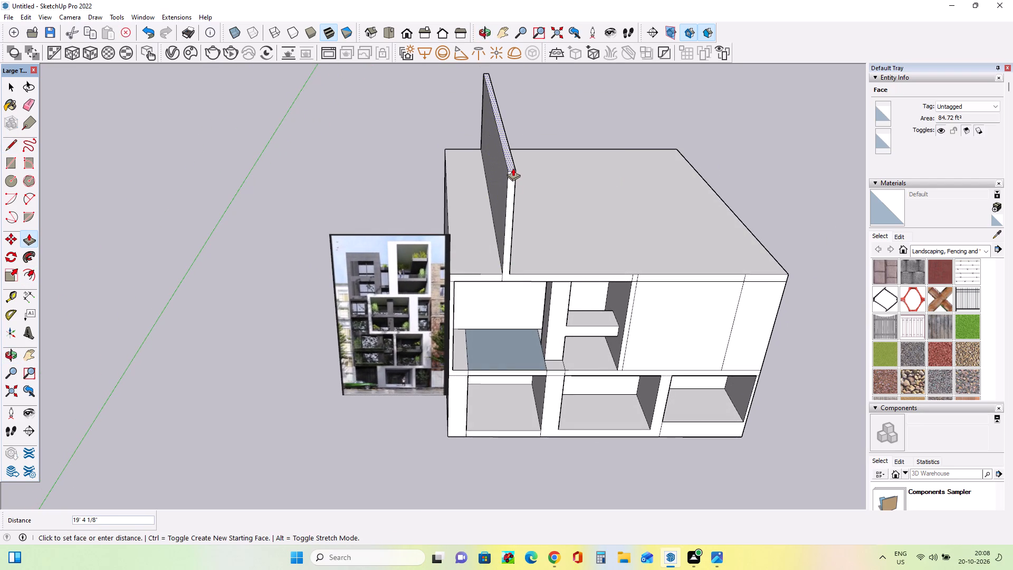
click(513, 168)
Shift the roof wall rightwards by pulling out its right face and pushing its left face in about 1' 6 11/16".
middle_drag(549, 297, 428, 269)
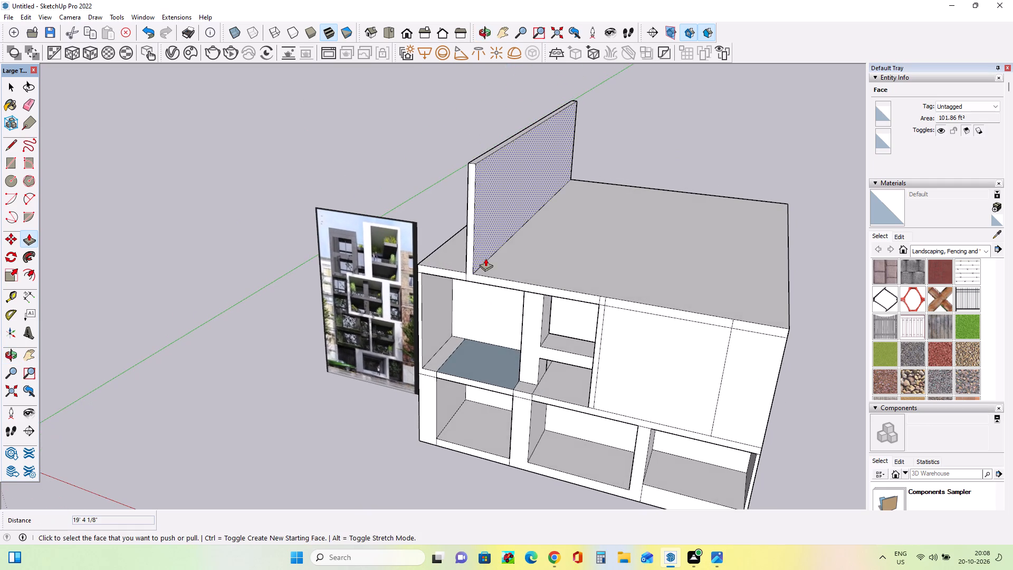
click(478, 252)
click(488, 260)
middle_drag(436, 298, 622, 315)
click(478, 240)
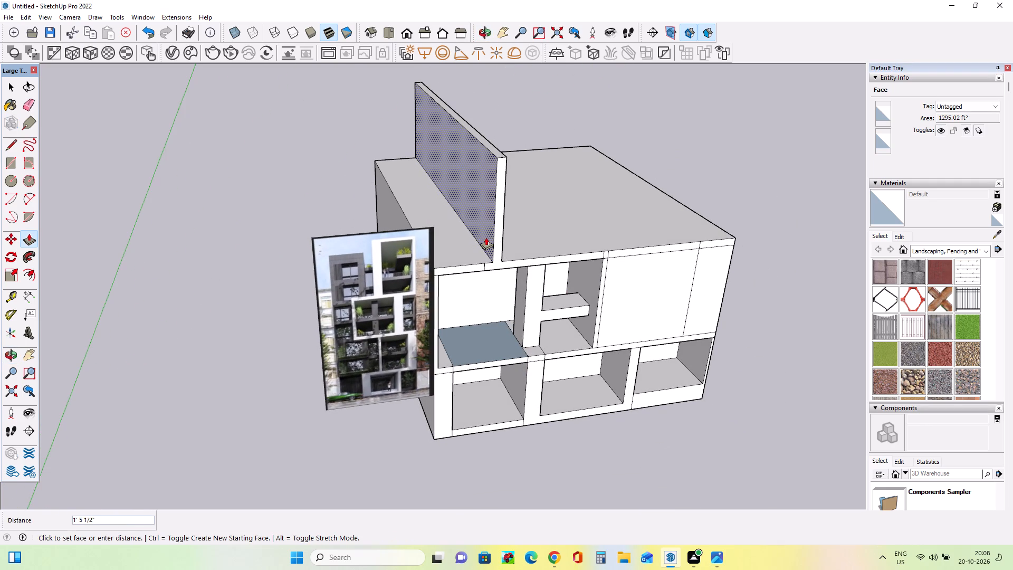
click(486, 237)
Draw a vertical line about 2' 4 3/8" long on the column's right front edge, across the end of the short beam.
middle_drag(520, 296, 449, 324)
middle_drag(458, 218, 460, 215)
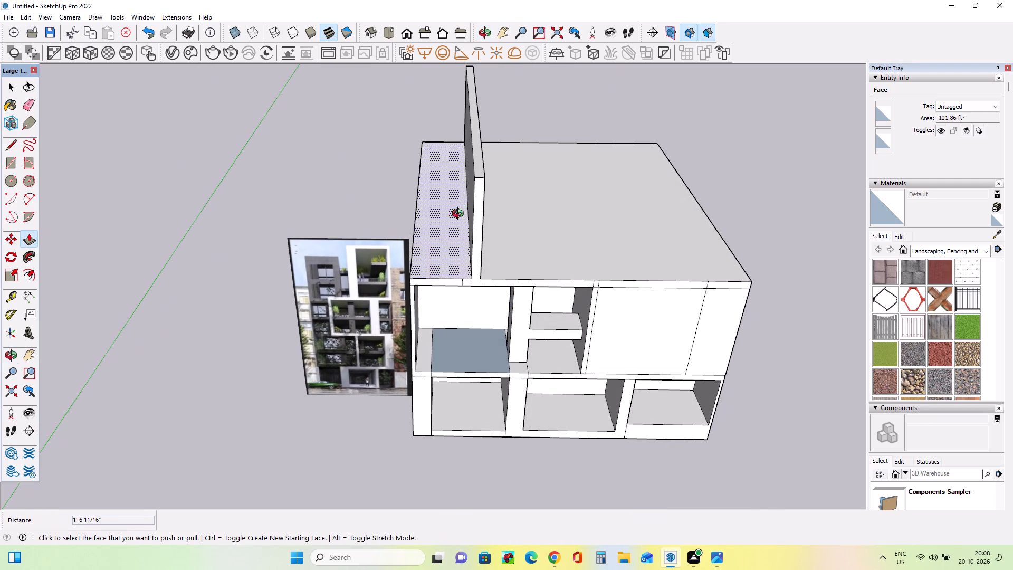
middle_drag(460, 215, 471, 183)
scroll(469, 265, up, 6)
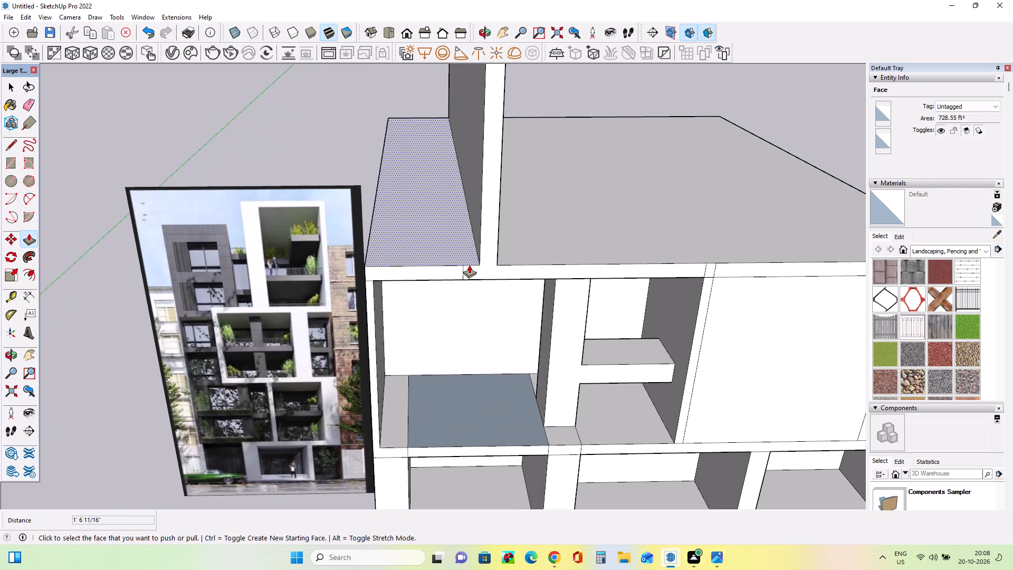
middle_drag(472, 265, 500, 258)
scroll(495, 258, down, 3)
scroll(510, 331, up, 1)
middle_drag(510, 331, 475, 289)
scroll(418, 354, up, 3)
middle_drag(422, 354, 469, 326)
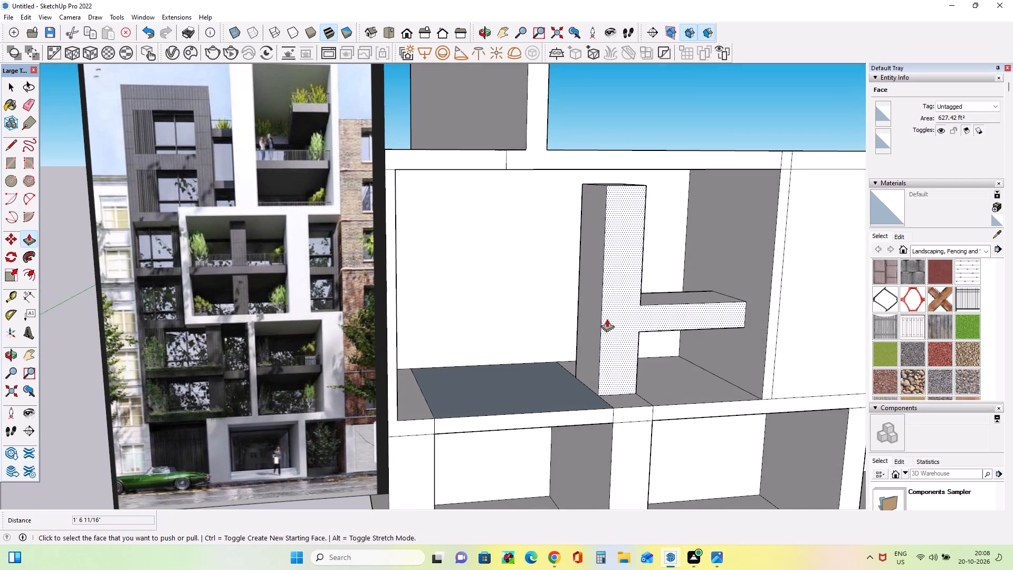
click(13, 158)
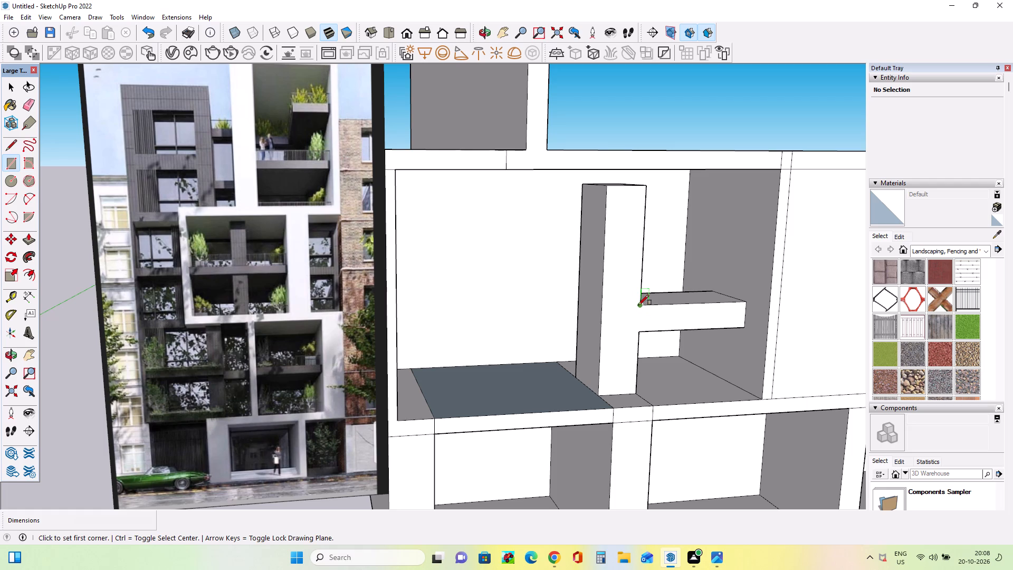
click(9, 148)
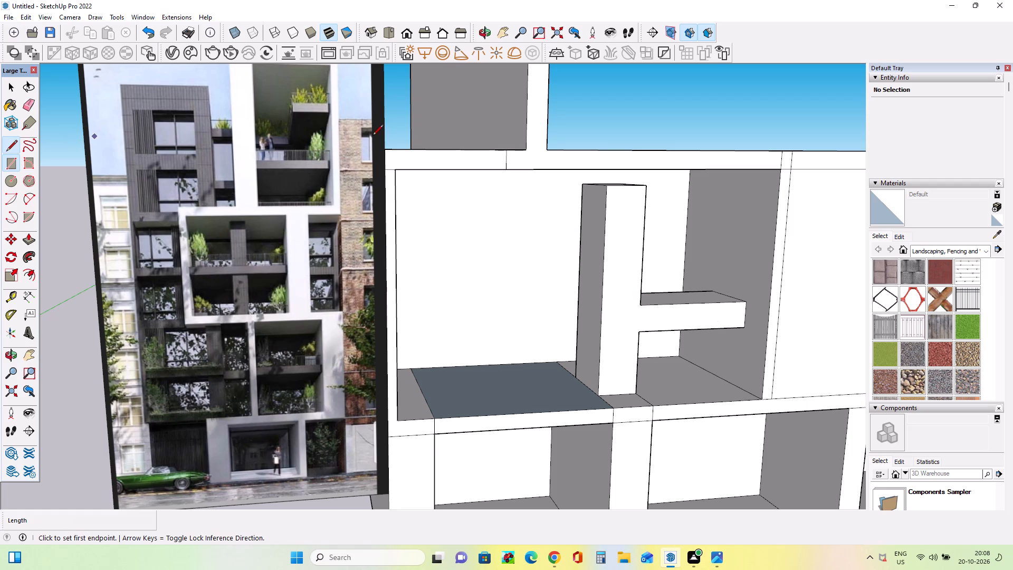
click(640, 333)
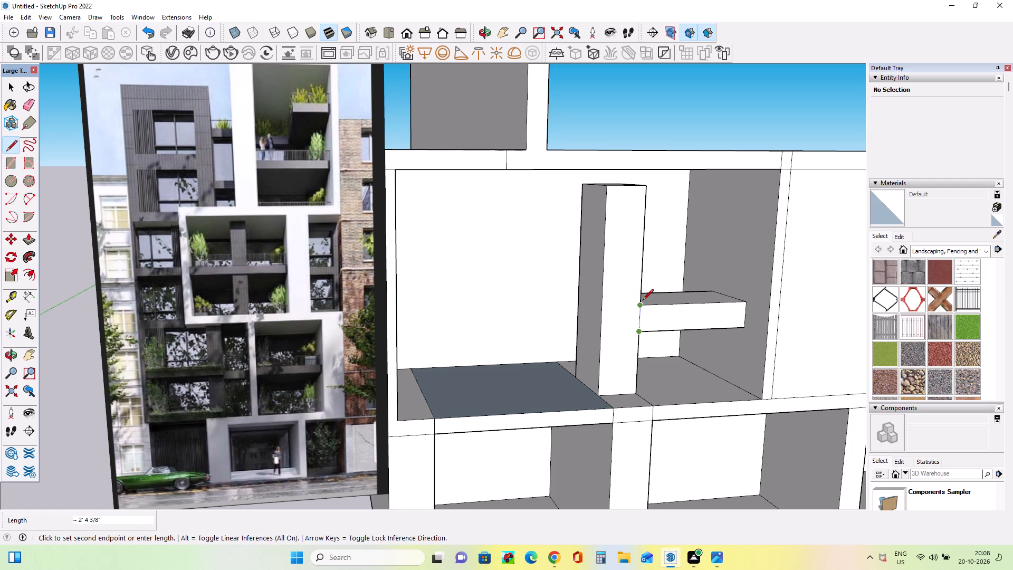
click(643, 301)
Draw a rectangle about 1' 2 3/16" by 3' 6 7/16" across the column's front, from the line's midpoint to the beam's top level.
click(15, 159)
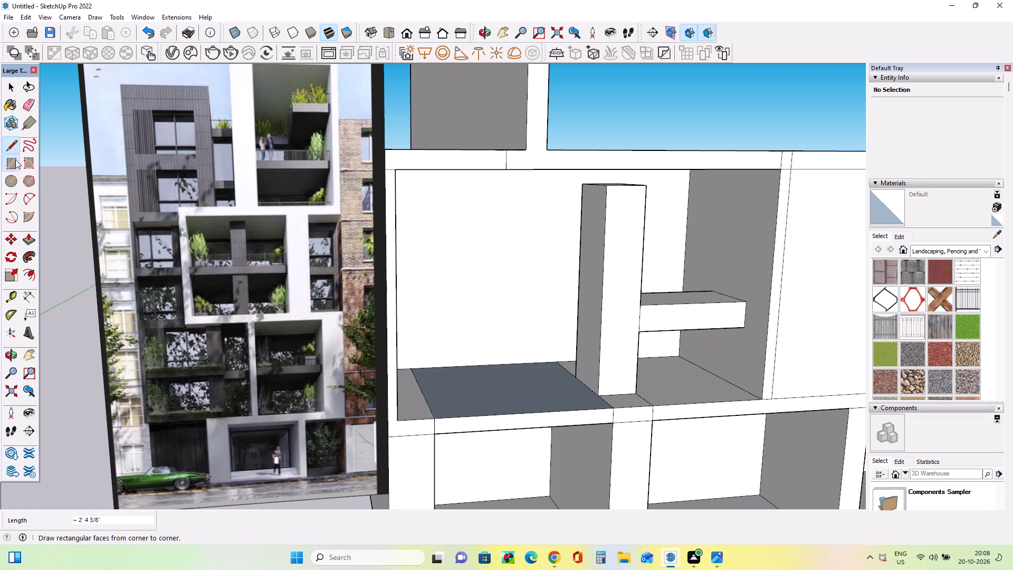
click(642, 320)
click(603, 303)
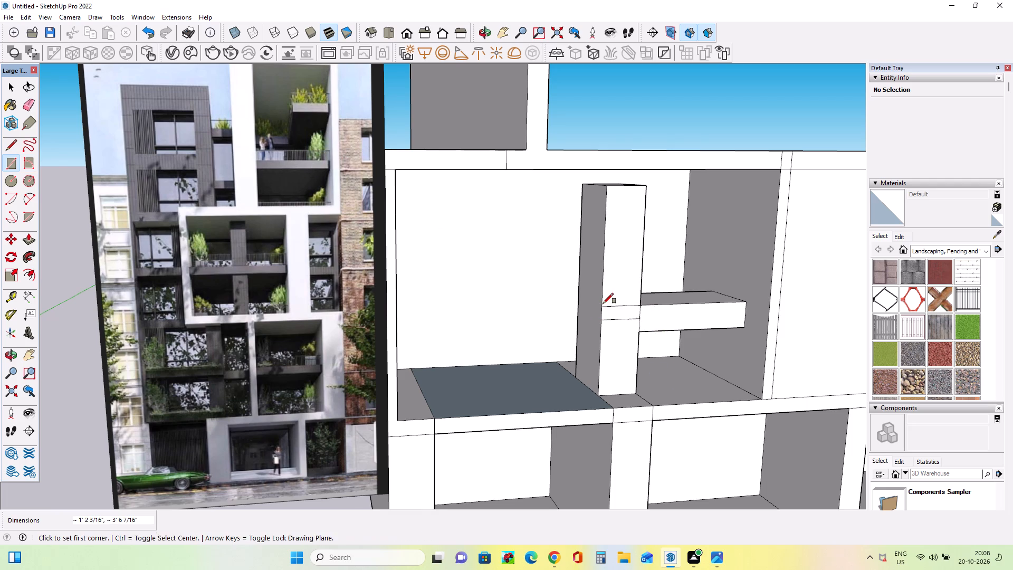
Pull the rectangle out of the column's front face into a small block, then extend it a further 6 1/2".
middle_drag(623, 359, 607, 370)
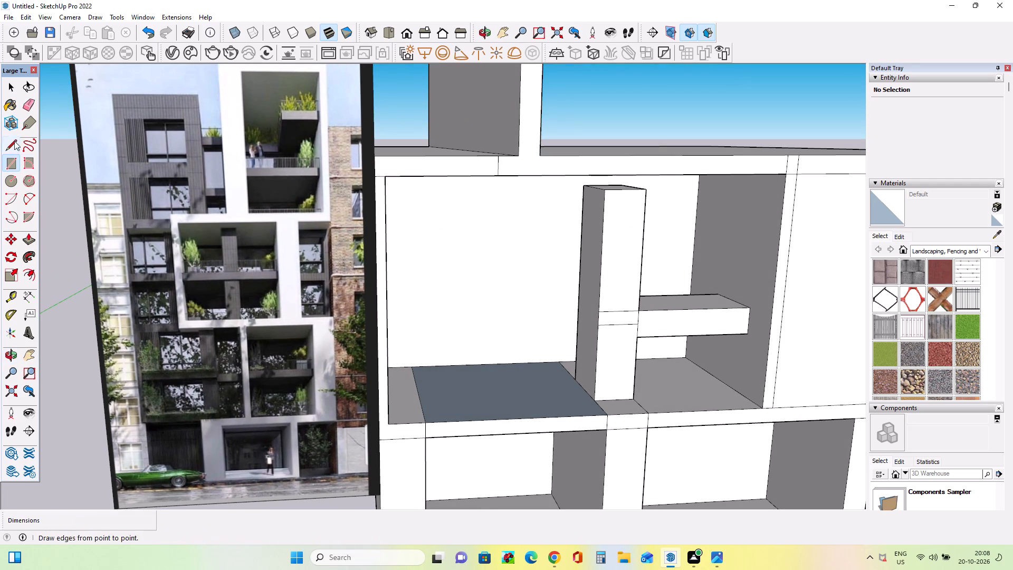
click(27, 244)
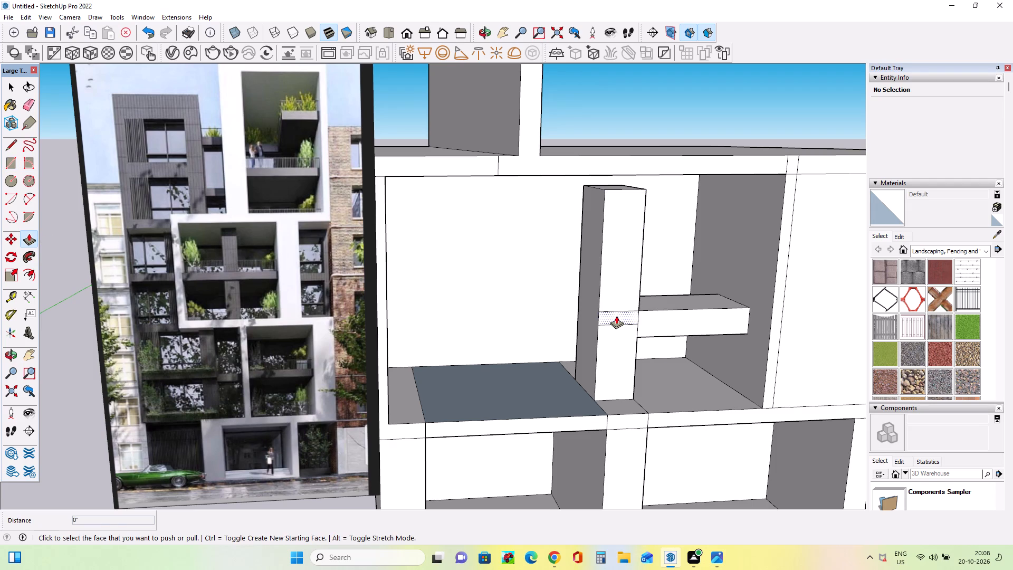
click(616, 316)
click(617, 321)
middle_drag(636, 318, 748, 351)
scroll(582, 296, up, 3)
click(627, 300)
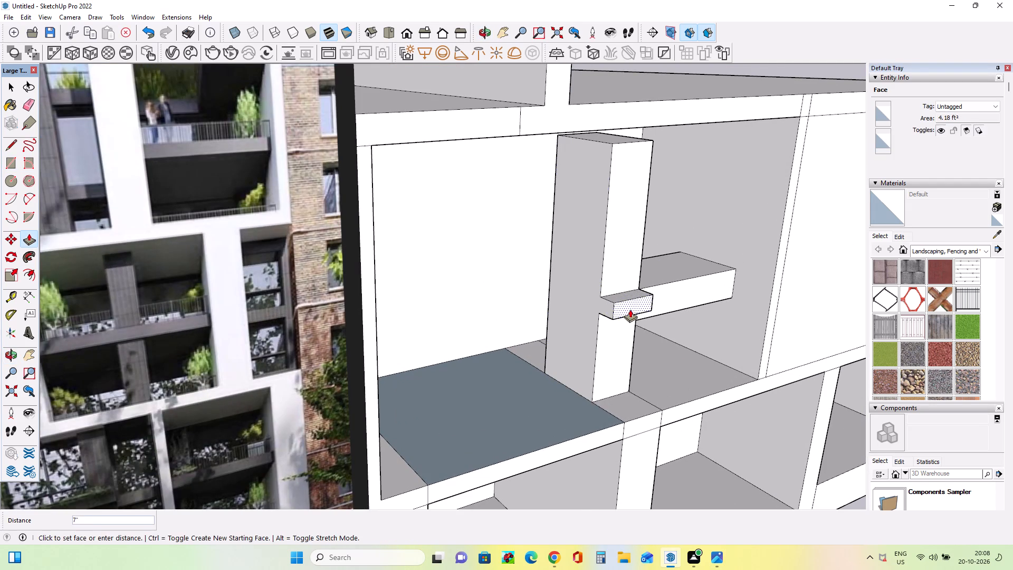
click(630, 308)
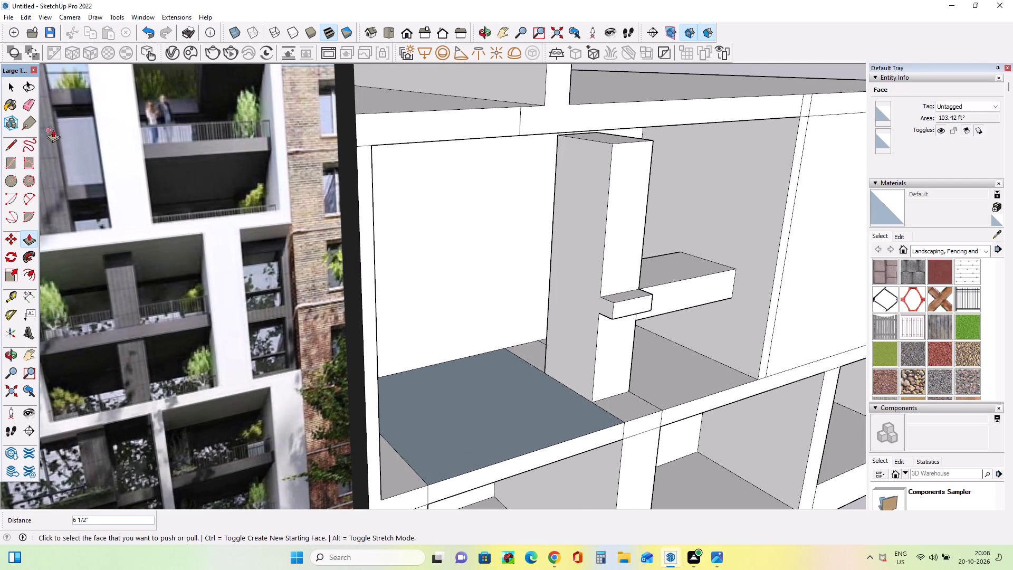
Close the small block's left end with a line and pull that face about 18' 2 5/16" to the left side wall as a thin beam.
click(3, 148)
click(599, 316)
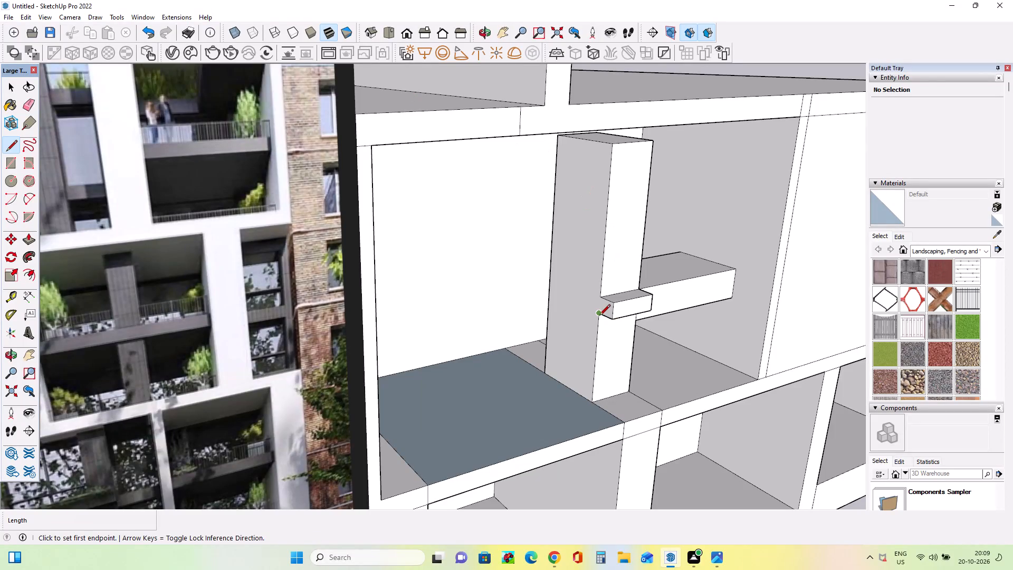
click(600, 299)
middle_drag(653, 320, 653, 335)
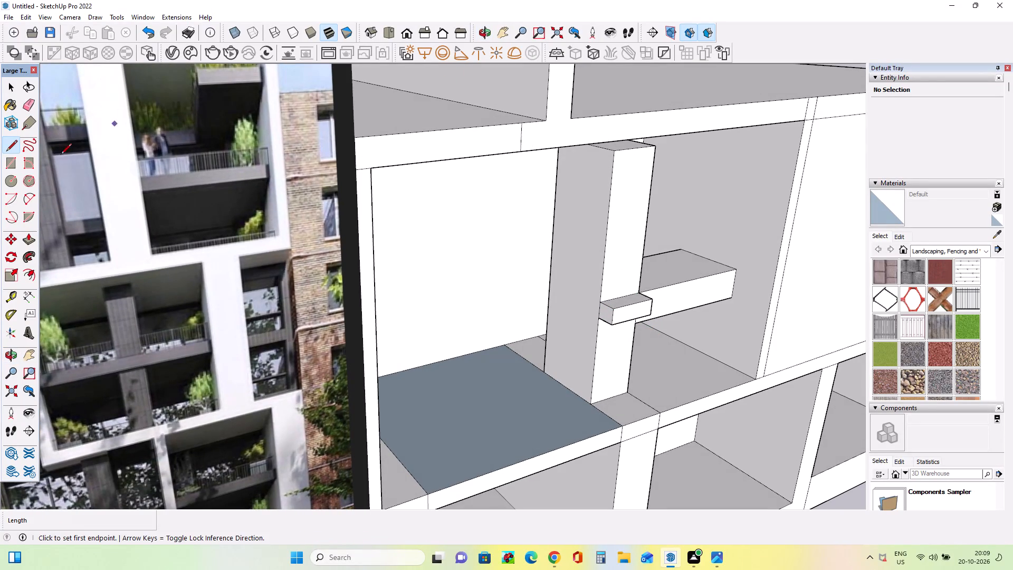
click(33, 240)
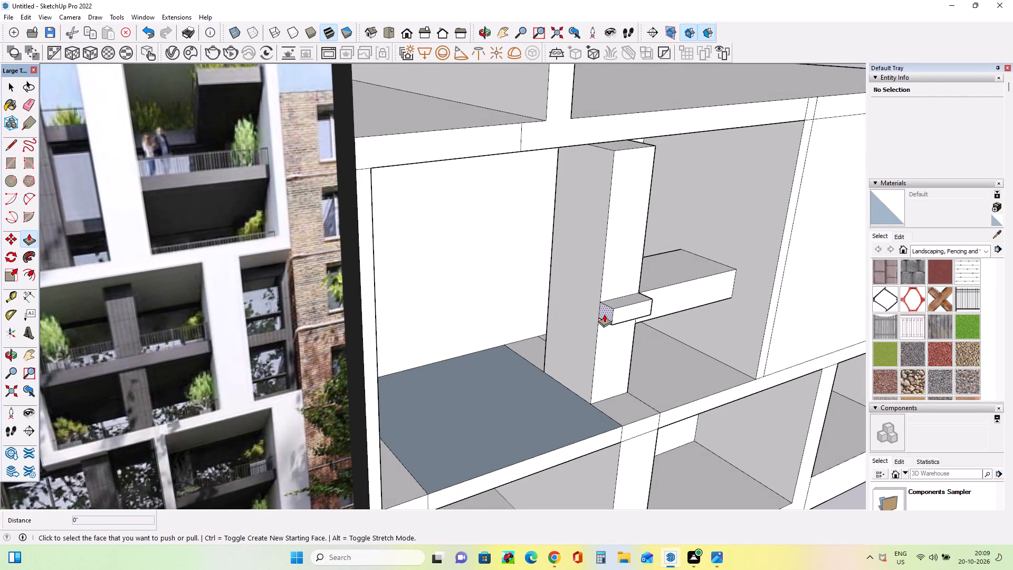
click(604, 314)
scroll(462, 343, down, 3)
middle_drag(490, 348, 380, 325)
scroll(380, 325, down, 1)
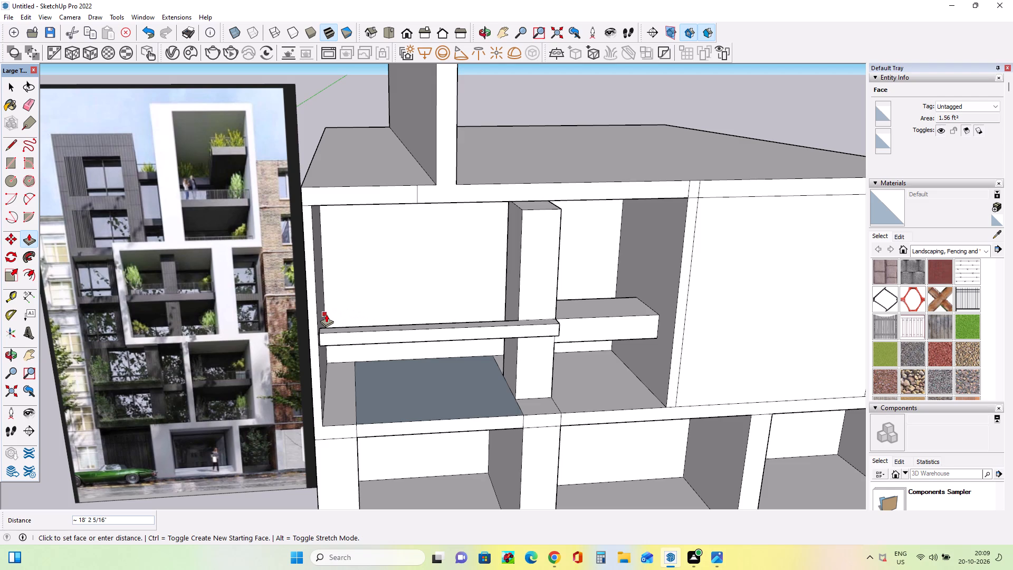
click(323, 319)
Examine the new thin beam and left bay against the balconies and planters of the lower storeys in the reference image.
middle_drag(427, 356, 432, 346)
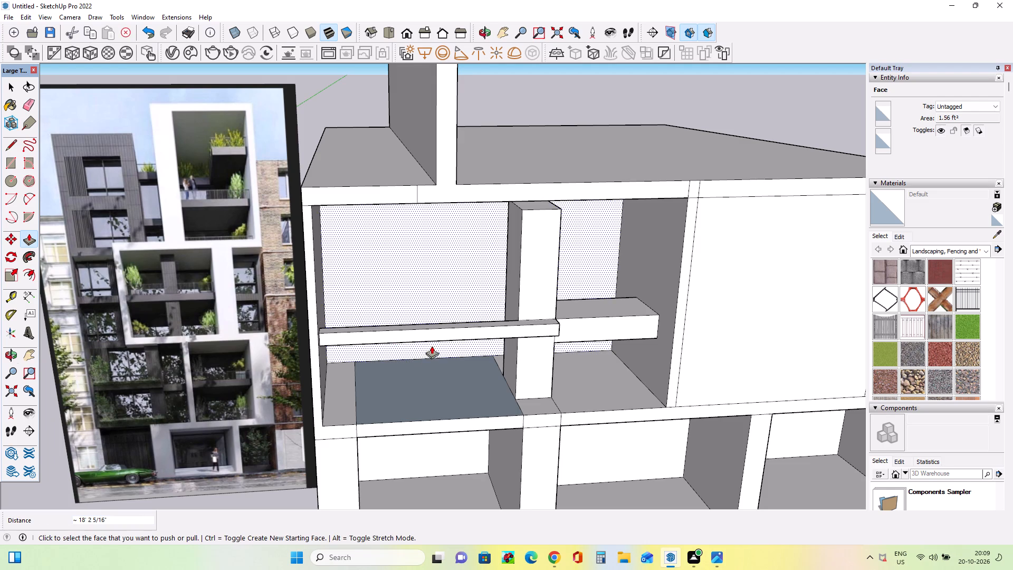
middle_drag(432, 346, 439, 288)
scroll(182, 410, up, 7)
middle_click(228, 379)
scroll(228, 379, down, 2)
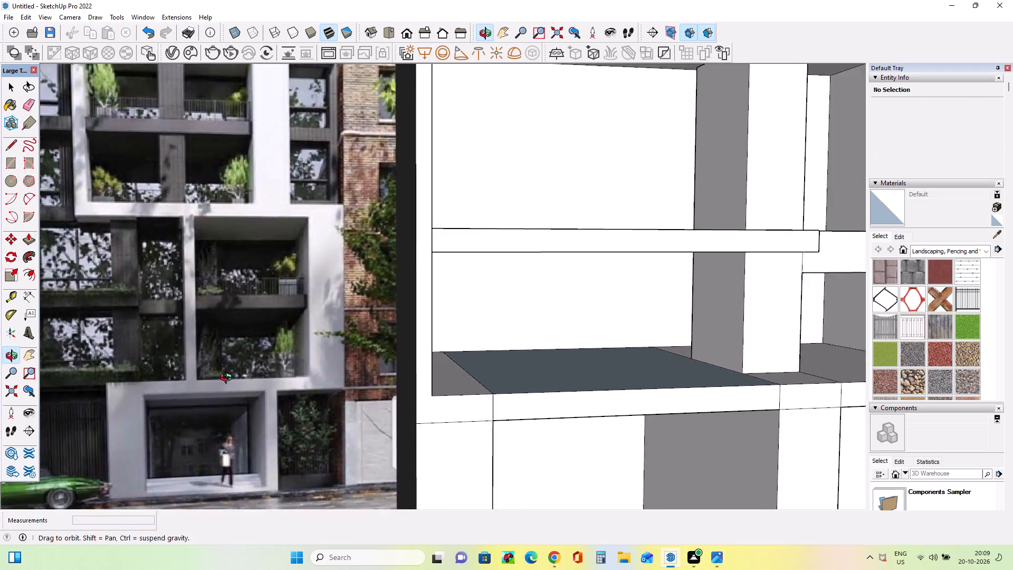
scroll(228, 379, down, 6)
middle_drag(336, 366, 356, 382)
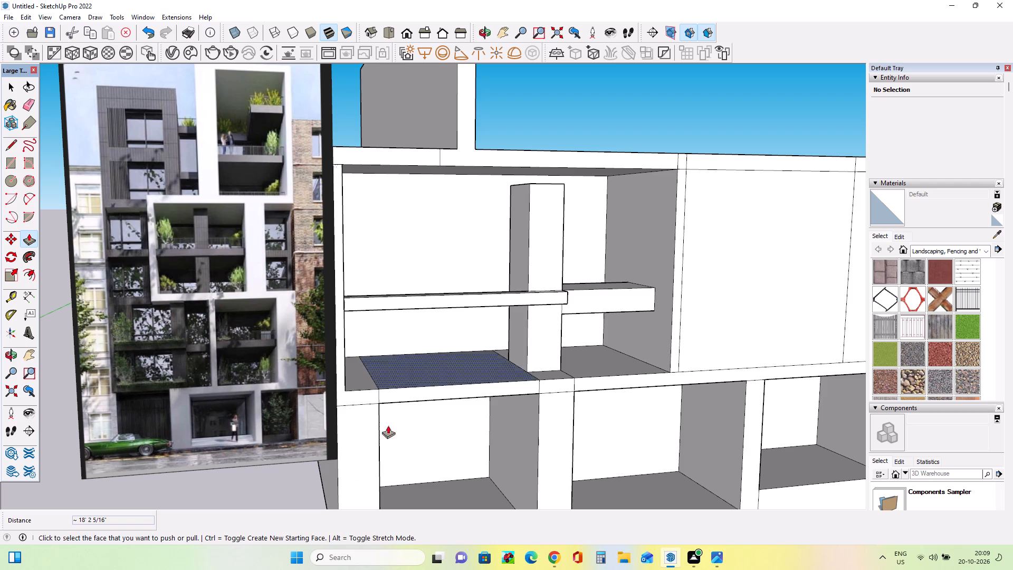
middle_drag(435, 405, 430, 414)
scroll(94, 356, up, 3)
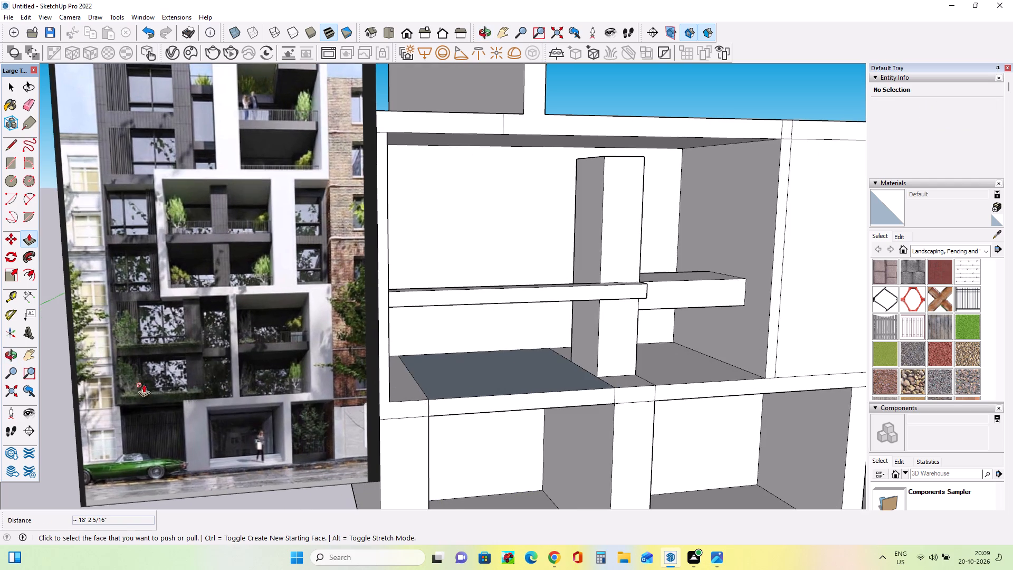
middle_drag(177, 417, 205, 455)
scroll(159, 436, up, 8)
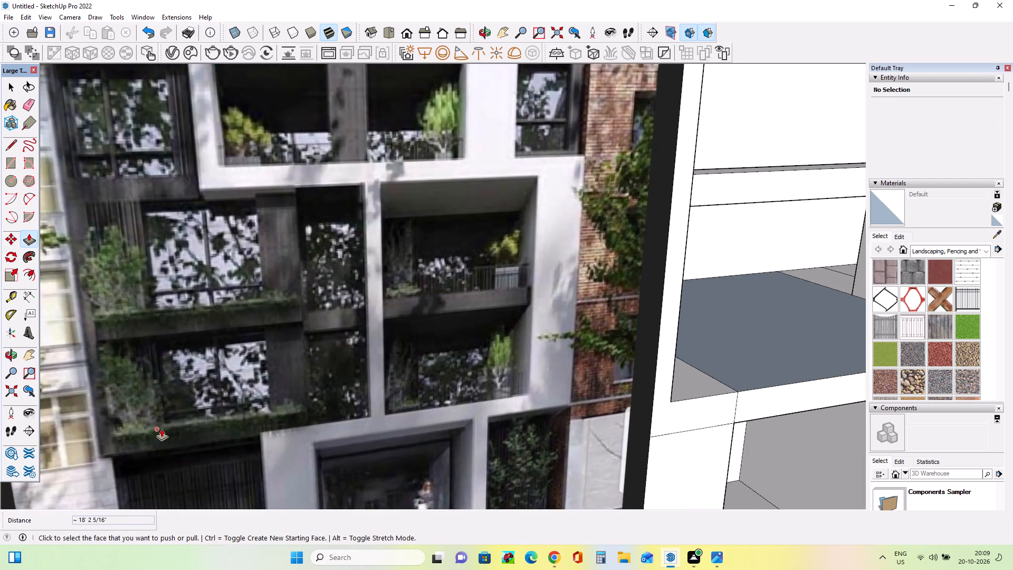
scroll(161, 429, up, 3)
scroll(161, 429, down, 13)
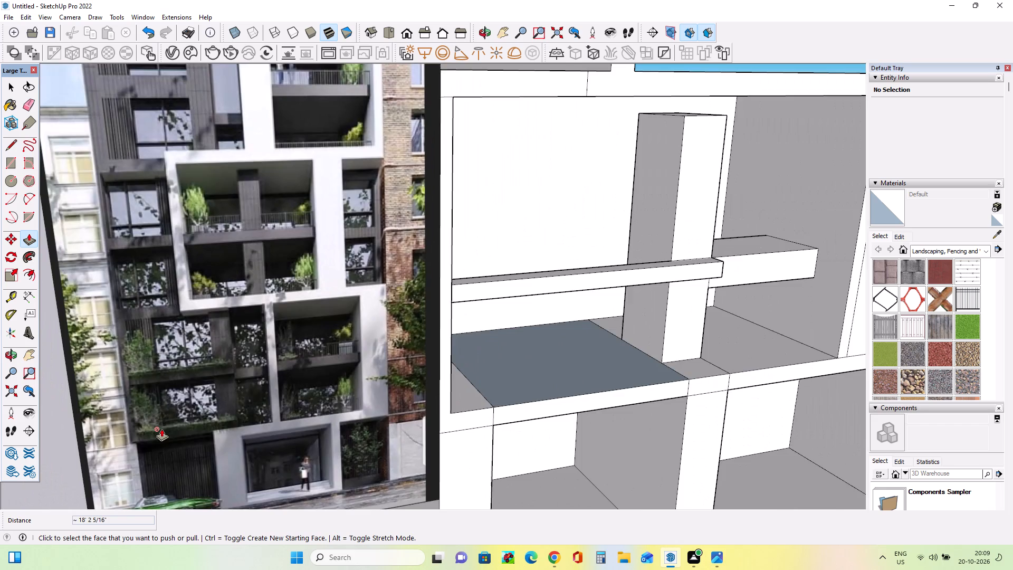
scroll(161, 429, down, 3)
middle_drag(474, 441, 417, 402)
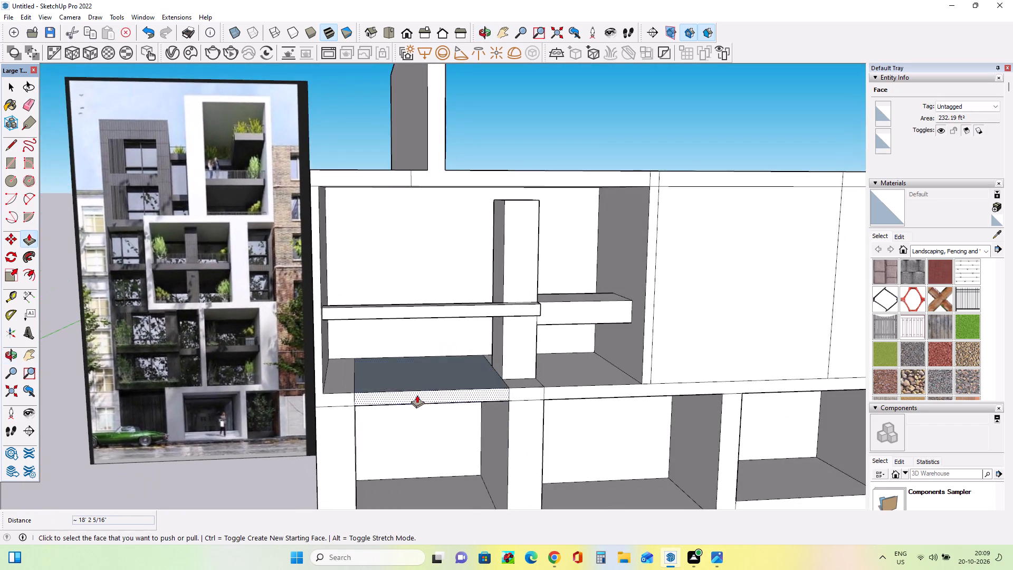
scroll(424, 379, up, 3)
scroll(424, 379, down, 4)
middle_drag(469, 390, 470, 404)
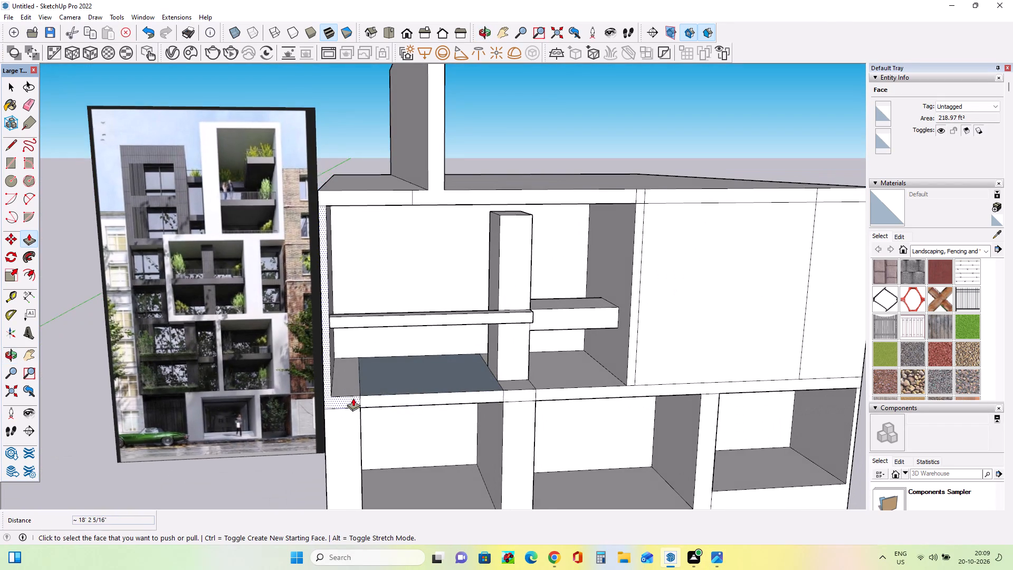
Erase the floor edge running front to back near the left side wall of the left bay.
scroll(352, 398, up, 1)
middle_drag(372, 397, 383, 419)
click(34, 102)
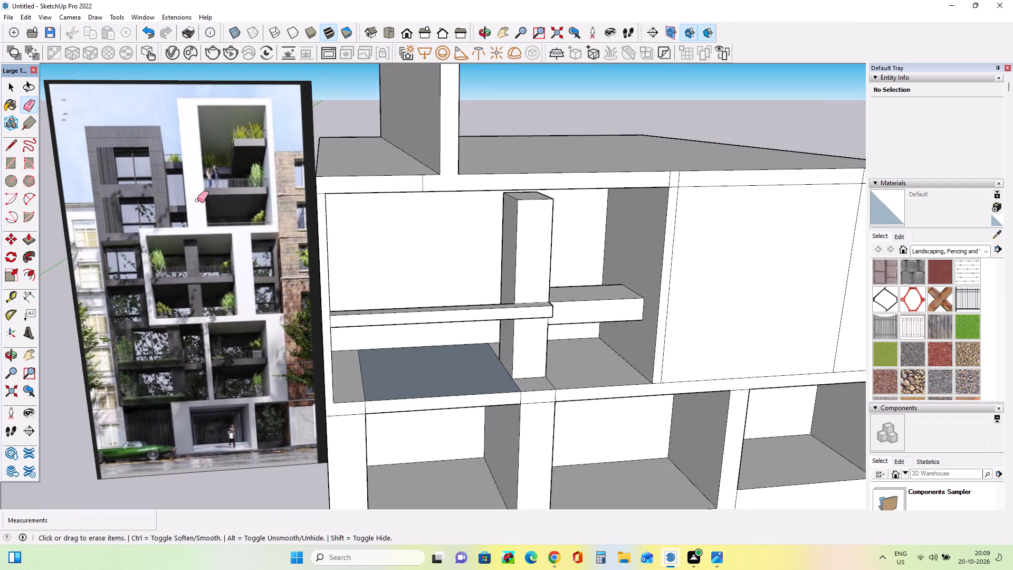
middle_drag(422, 385, 432, 443)
click(369, 398)
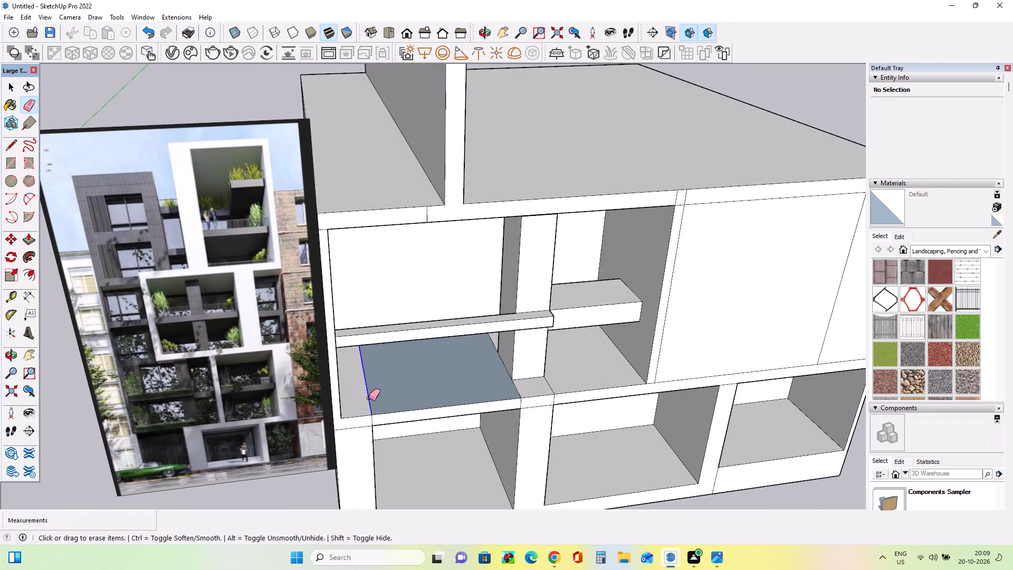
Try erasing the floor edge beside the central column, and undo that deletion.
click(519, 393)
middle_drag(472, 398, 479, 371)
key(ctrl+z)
Examine the lower storeys and ground-floor entrance in the reference image against the left bay and lower openings of the model.
middle_drag(477, 388, 480, 404)
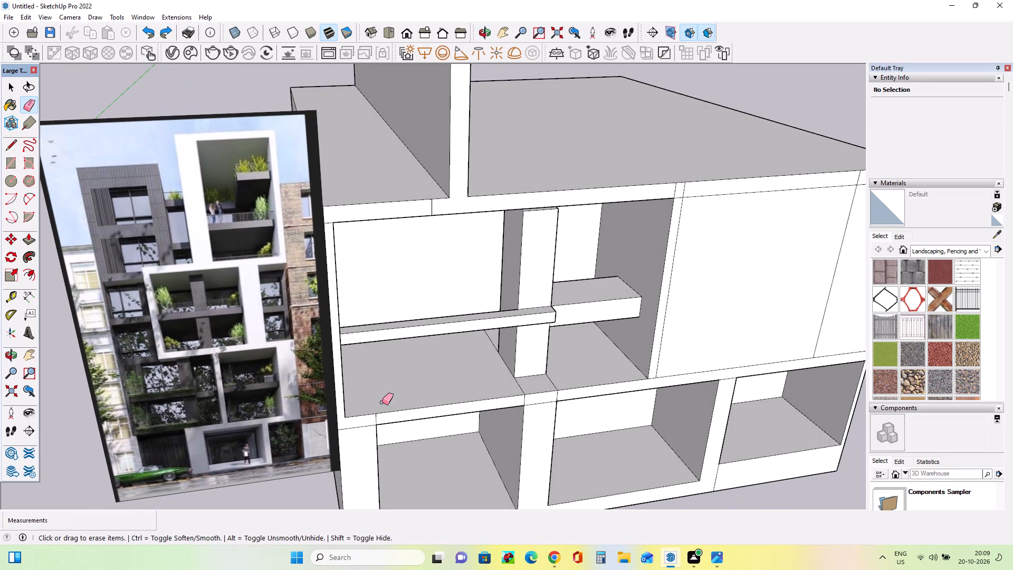
scroll(381, 402, up, 1)
middle_drag(381, 402, 373, 302)
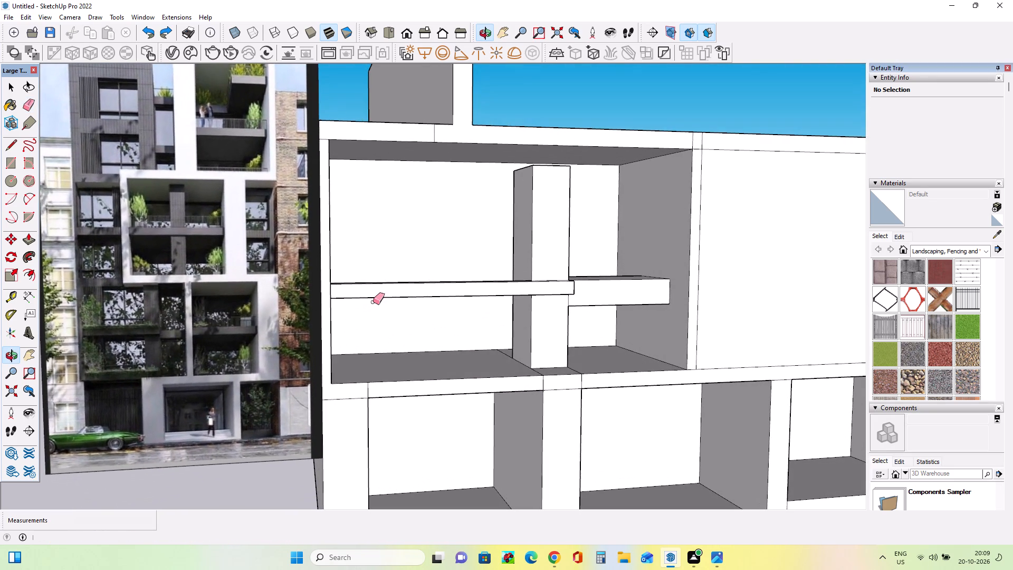
middle_drag(544, 395, 548, 415)
scroll(110, 375, up, 1)
scroll(112, 375, down, 1)
scroll(118, 375, up, 6)
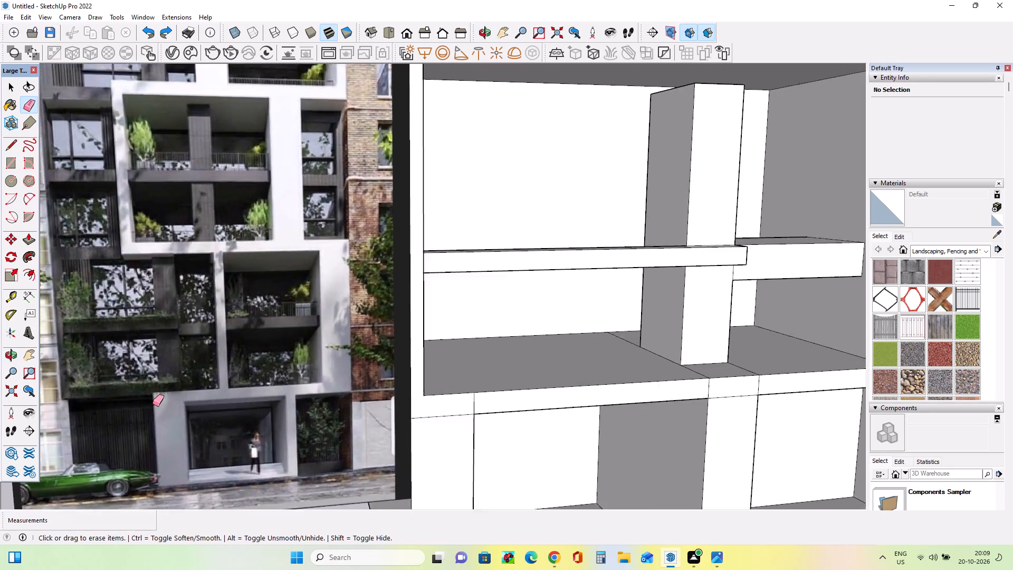
scroll(152, 404, up, 9)
scroll(153, 404, down, 7)
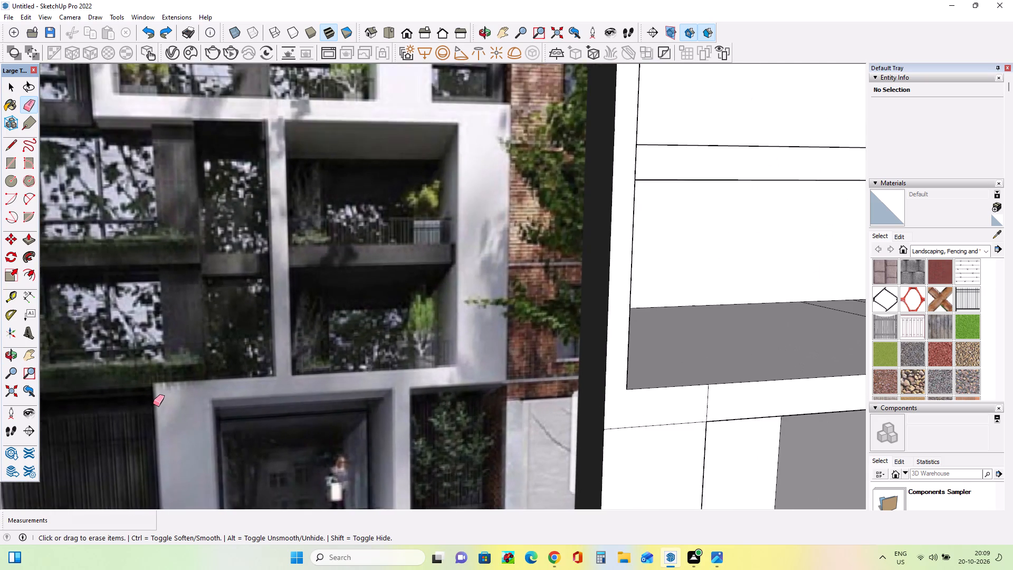
scroll(153, 404, down, 16)
middle_drag(327, 425, 329, 441)
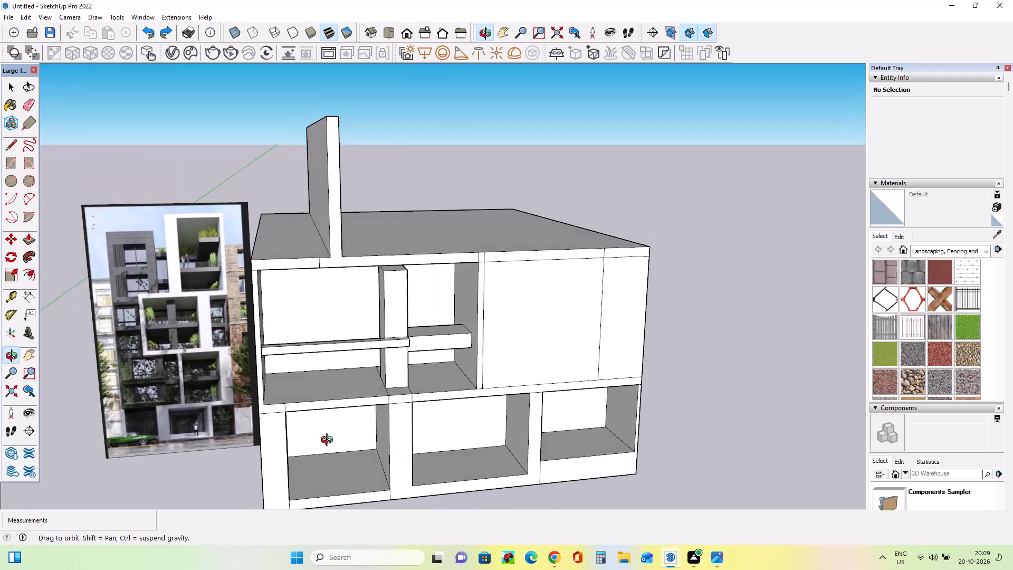
middle_drag(329, 441, 338, 403)
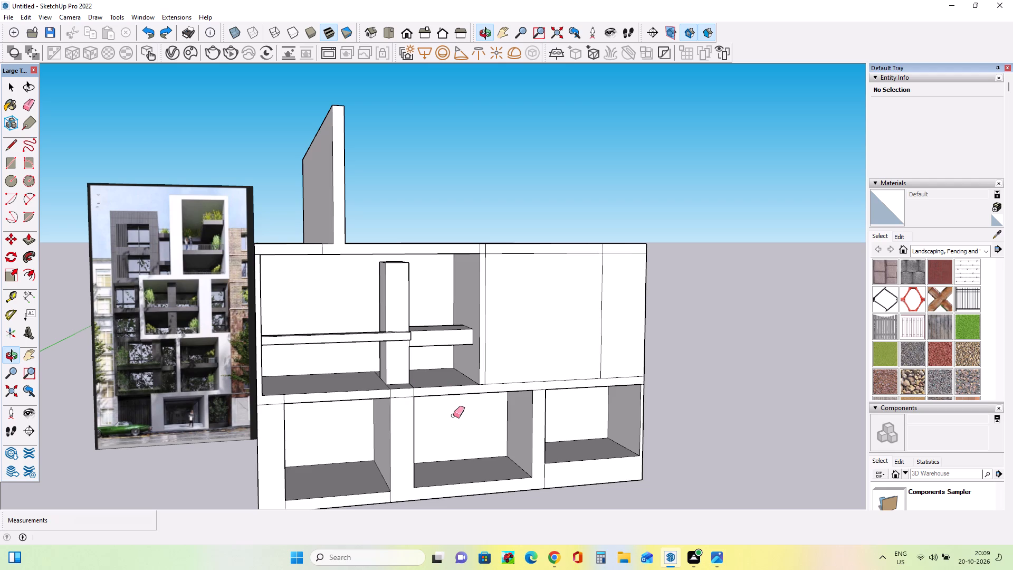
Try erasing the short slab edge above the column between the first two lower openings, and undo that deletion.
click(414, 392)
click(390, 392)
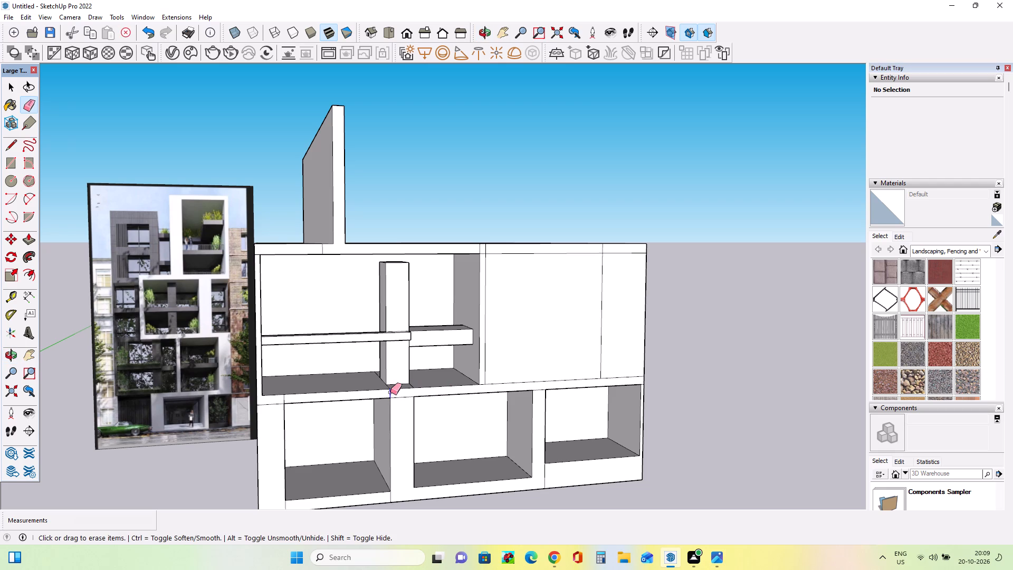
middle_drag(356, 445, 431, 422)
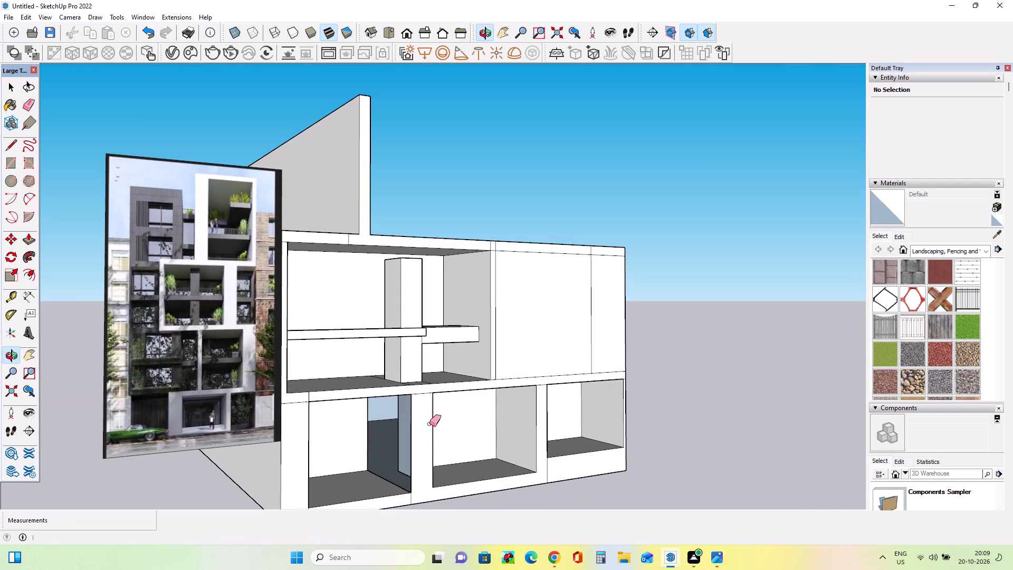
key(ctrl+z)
Widen the column between the first two lower openings by pulling its side face 7 13/16" into the middle opening.
middle_drag(399, 432, 411, 443)
middle_drag(427, 434, 346, 459)
middle_drag(429, 423, 426, 430)
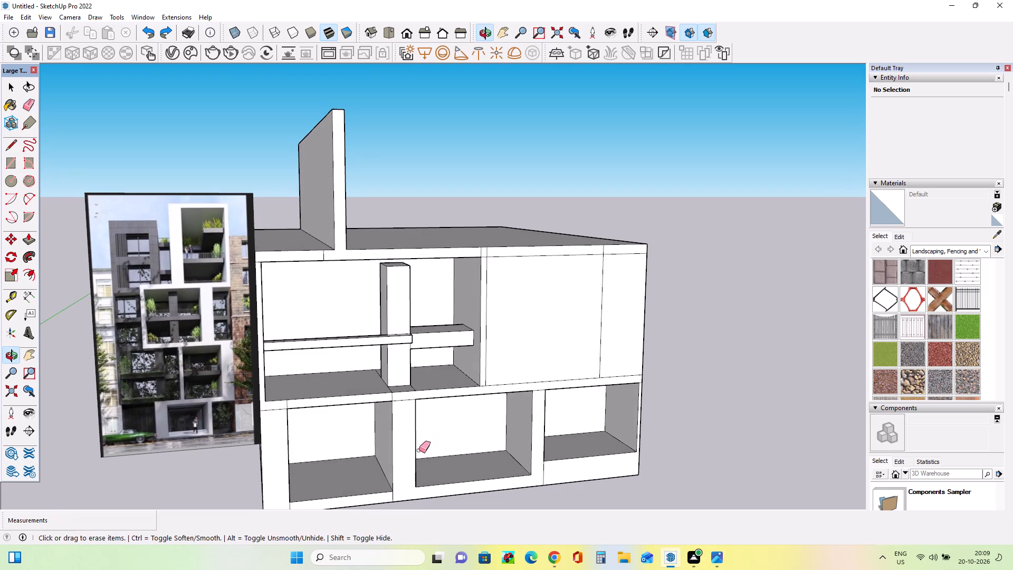
middle_drag(419, 451, 326, 451)
middle_drag(440, 441, 372, 455)
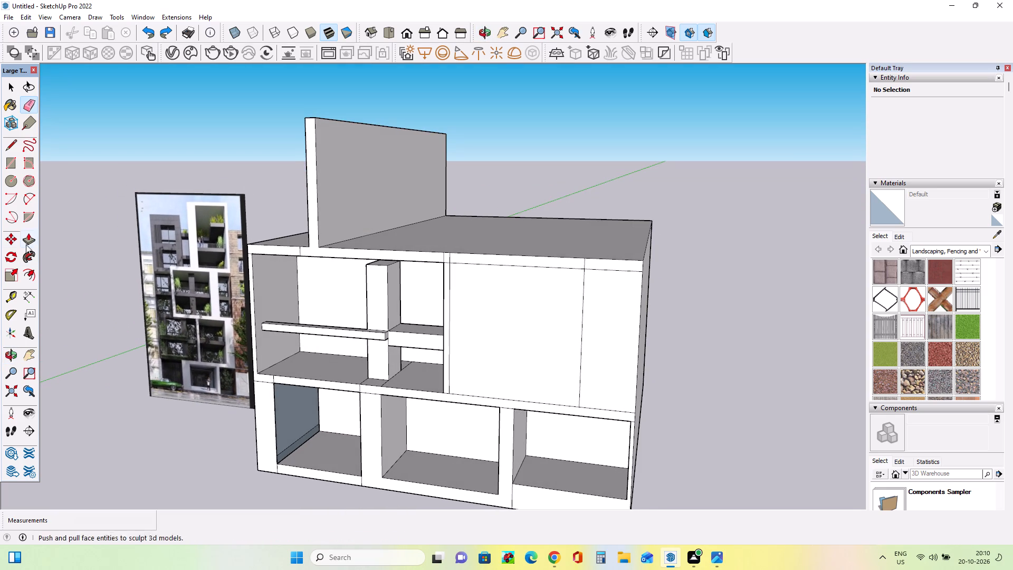
click(33, 248)
click(31, 235)
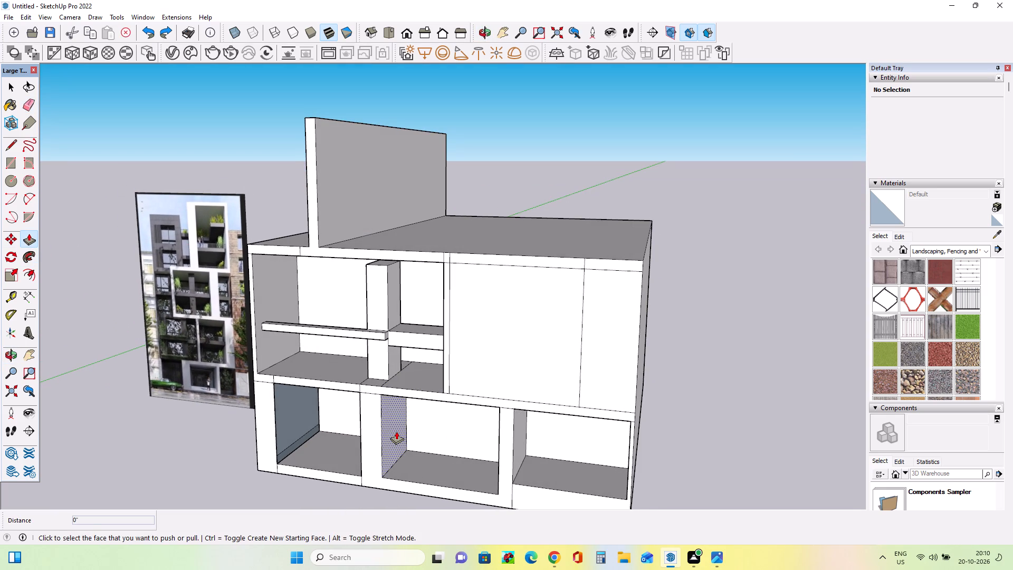
click(396, 431)
click(400, 432)
middle_drag(367, 441, 569, 389)
middle_click(568, 390)
middle_drag(435, 391, 424, 408)
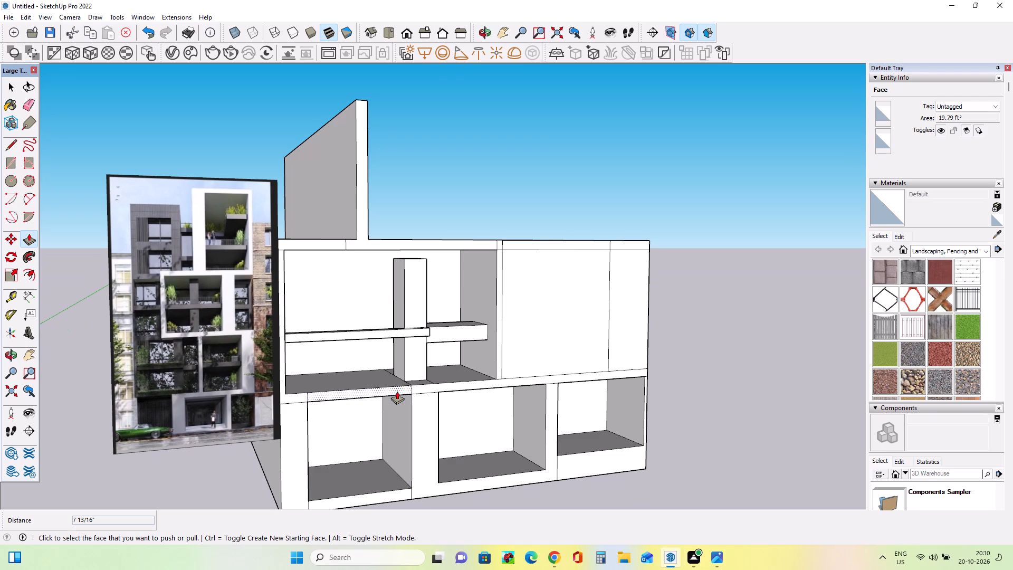
Raise the floor of the upper left bay, beside the central column, by 10 13/16".
scroll(398, 392, up, 2)
middle_drag(398, 392, 397, 397)
scroll(394, 387, up, 4)
click(393, 381)
click(395, 370)
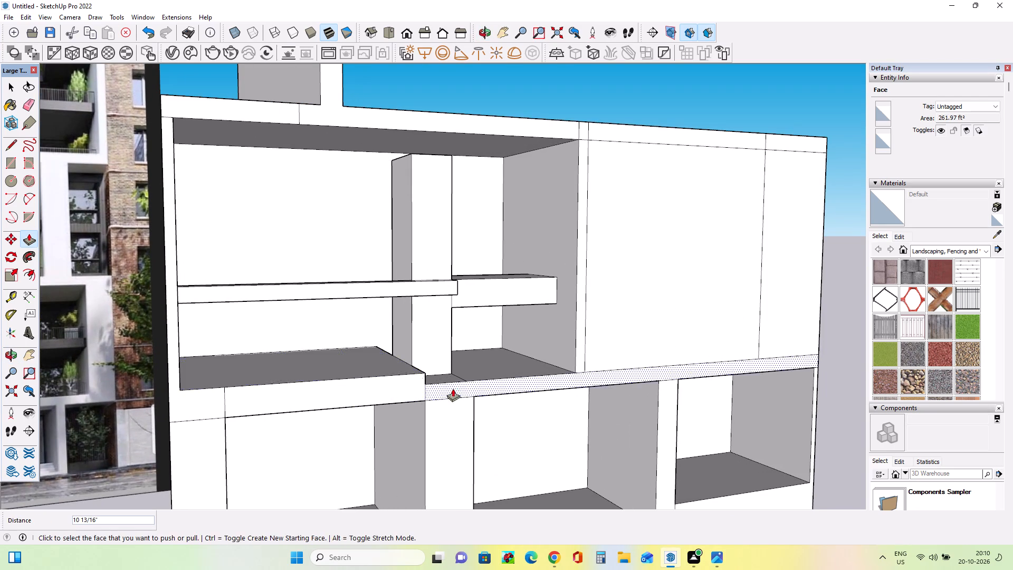
Lower the raised left bay floor by 2 15/16".
middle_drag(454, 388, 239, 429)
click(367, 377)
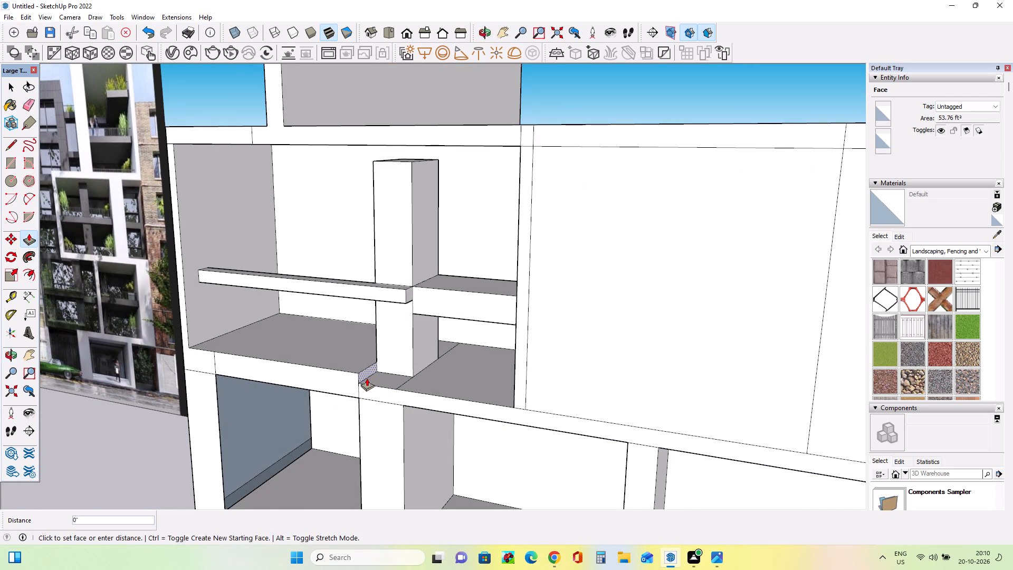
click(367, 373)
click(370, 366)
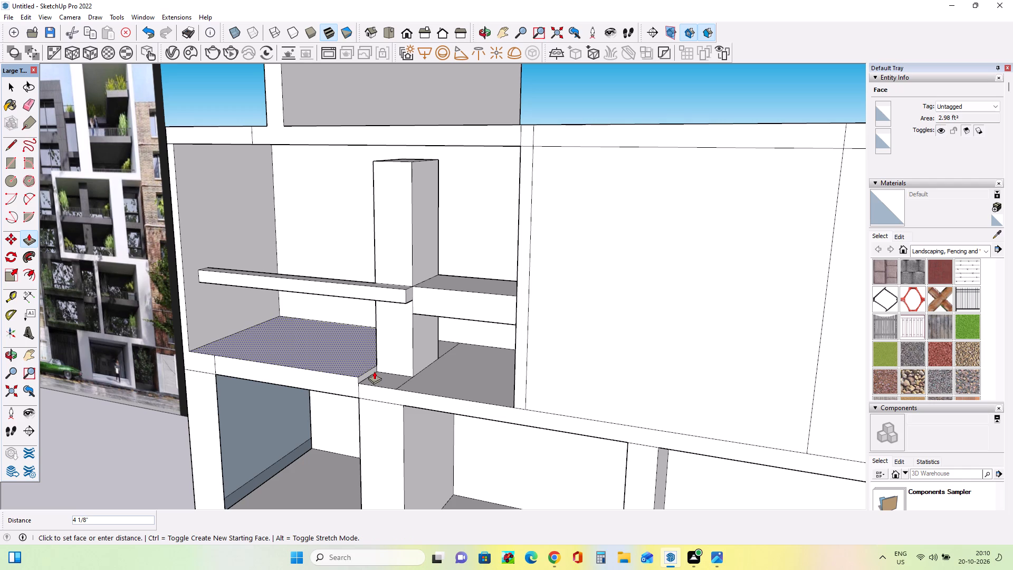
click(371, 369)
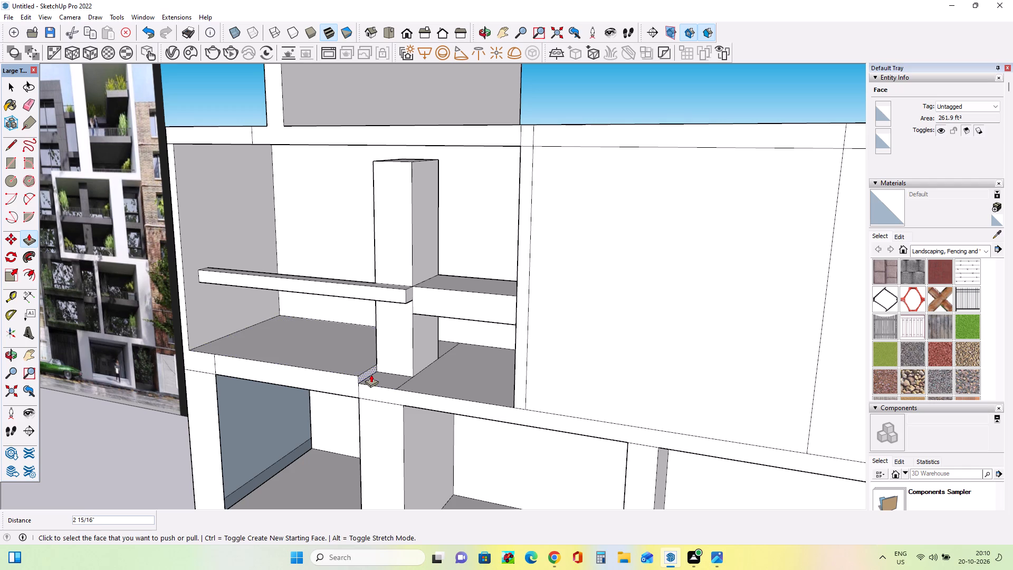
Extend the raised floor's end face 8 3/4" across the front of the central column.
click(371, 374)
click(378, 379)
Examine the storey above the ground-floor entrance in the reference image against the raised left bay floor.
middle_drag(355, 402, 539, 356)
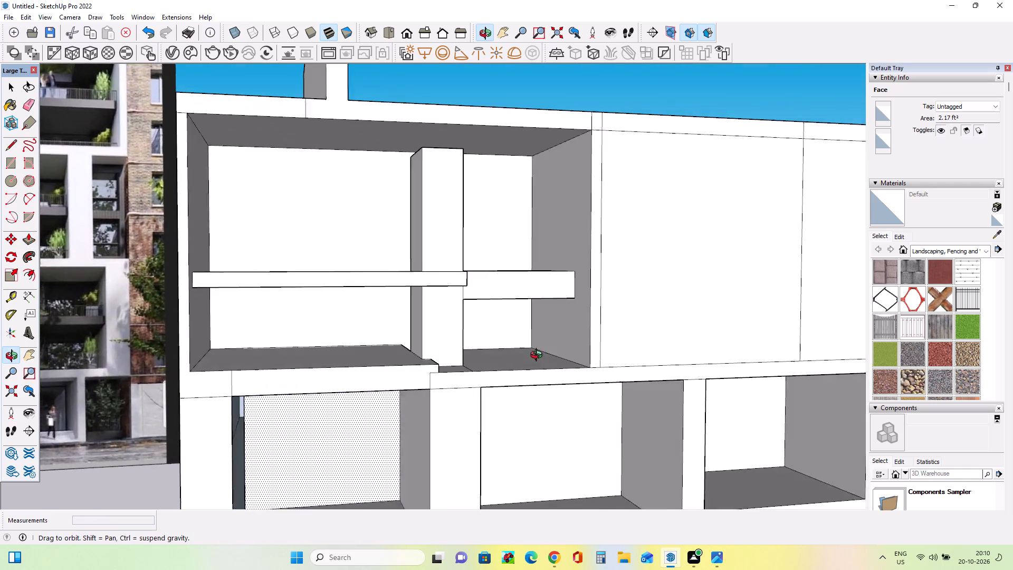
middle_drag(539, 356, 540, 357)
scroll(540, 357, down, 6)
scroll(418, 387, up, 3)
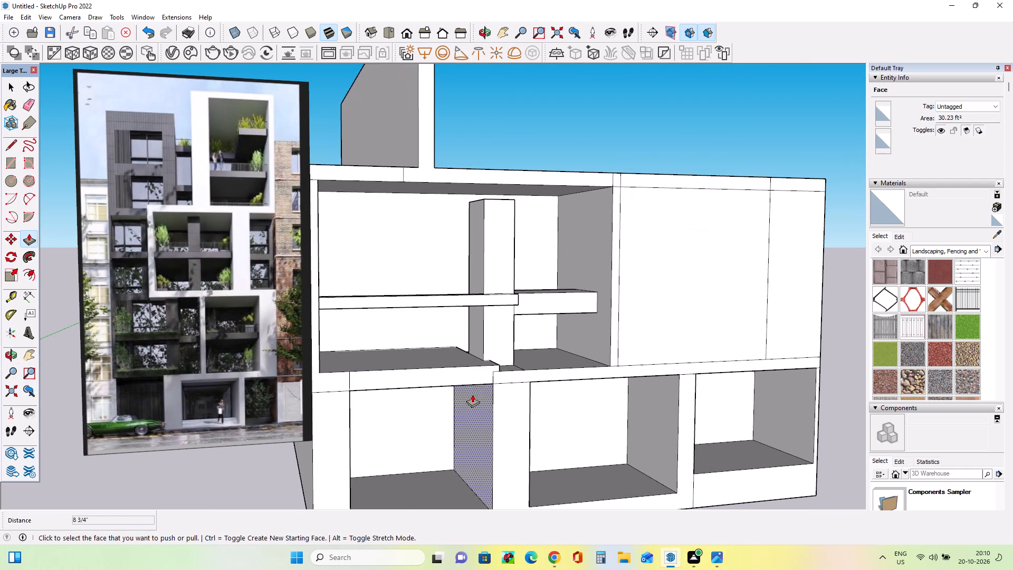
middle_drag(472, 394, 468, 400)
scroll(385, 386, up, 4)
scroll(387, 384, down, 4)
scroll(333, 399, up, 1)
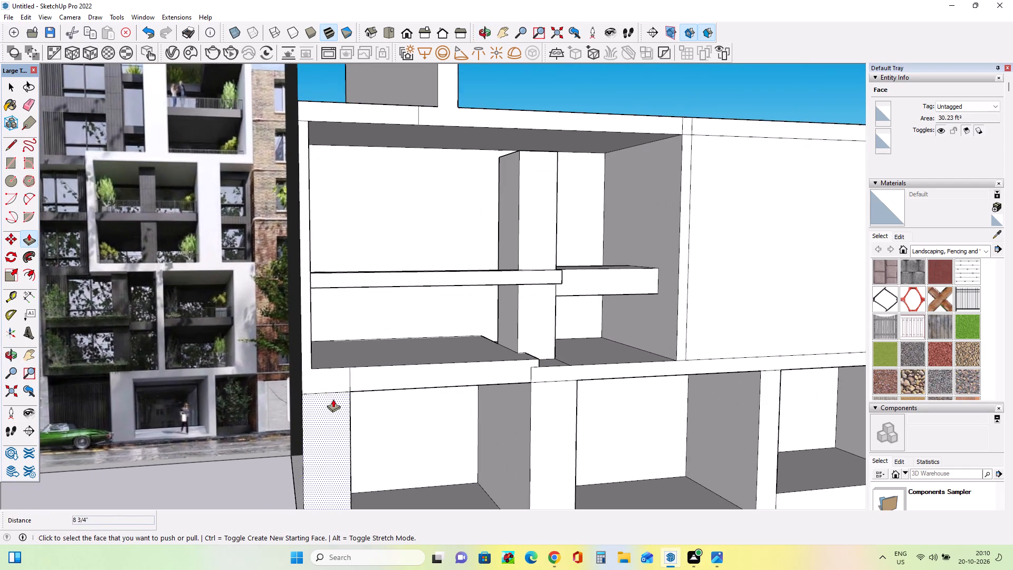
scroll(333, 399, up, 1)
scroll(100, 368, up, 12)
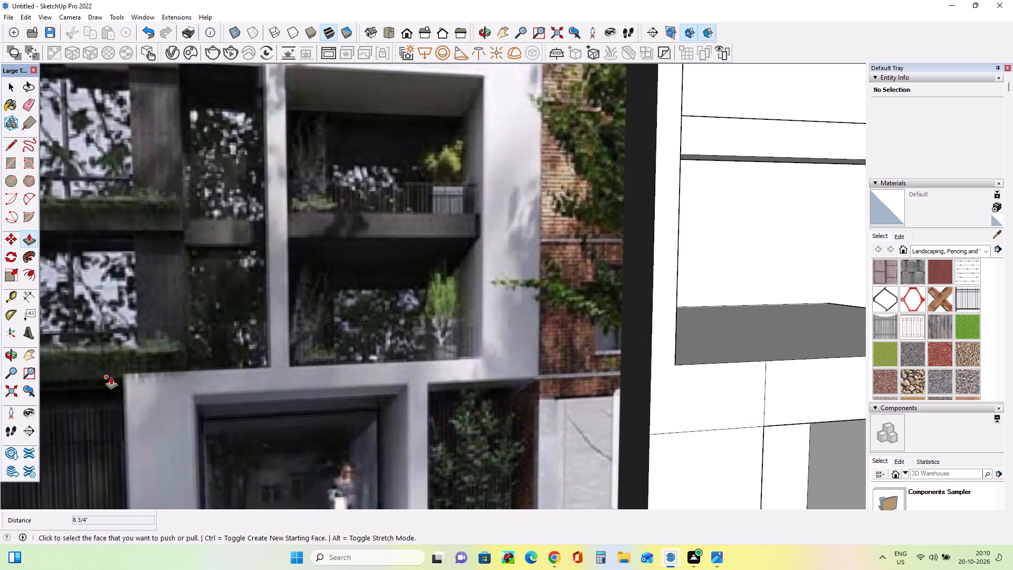
scroll(111, 376, down, 17)
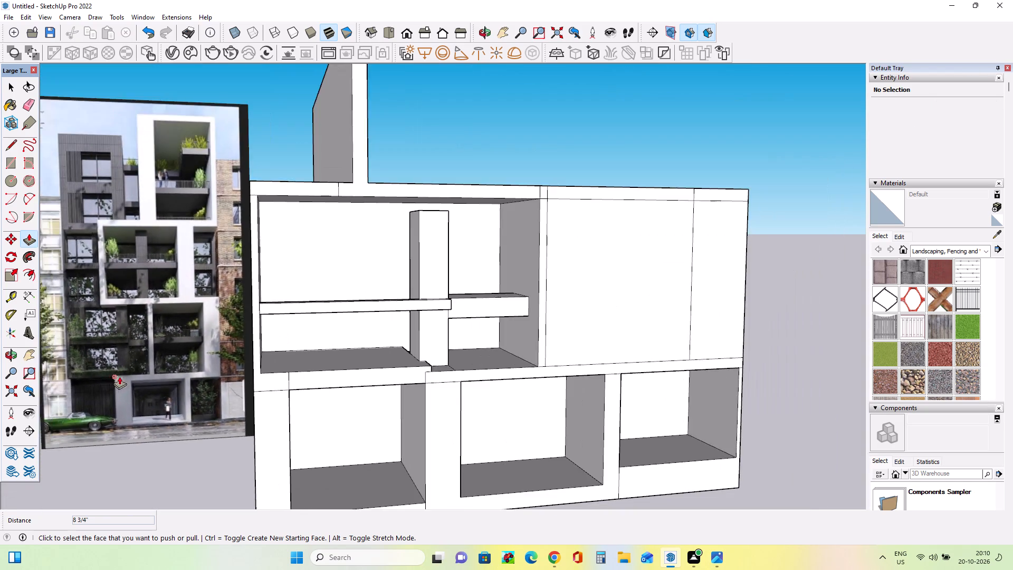
scroll(135, 375, down, 4)
middle_drag(404, 423, 404, 432)
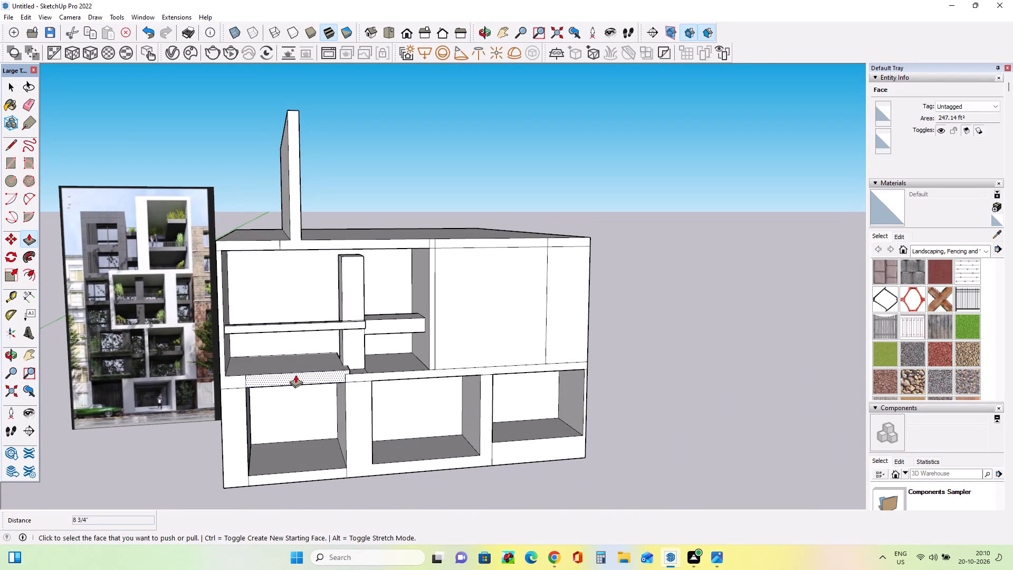
click(295, 375)
key(Escape)
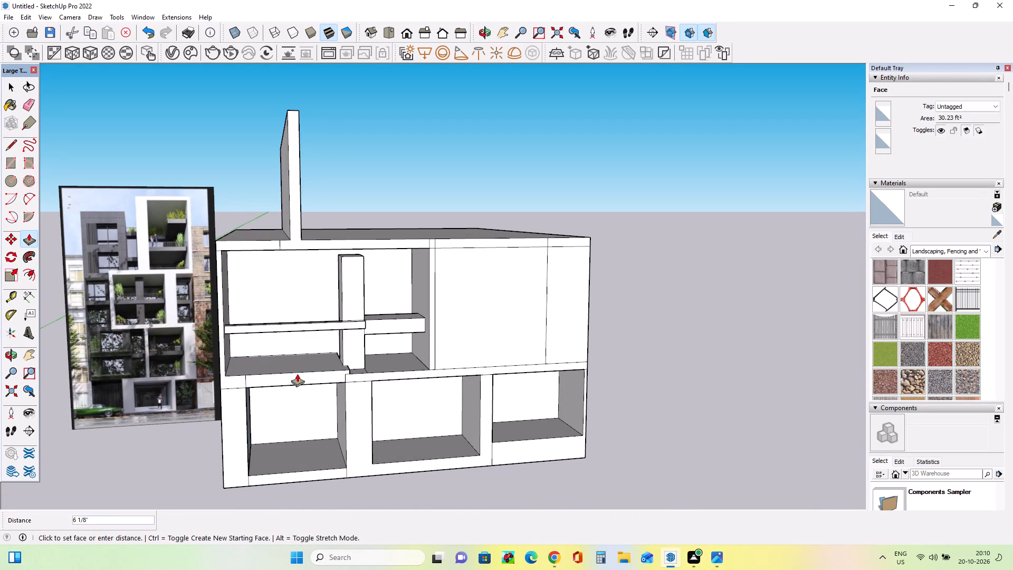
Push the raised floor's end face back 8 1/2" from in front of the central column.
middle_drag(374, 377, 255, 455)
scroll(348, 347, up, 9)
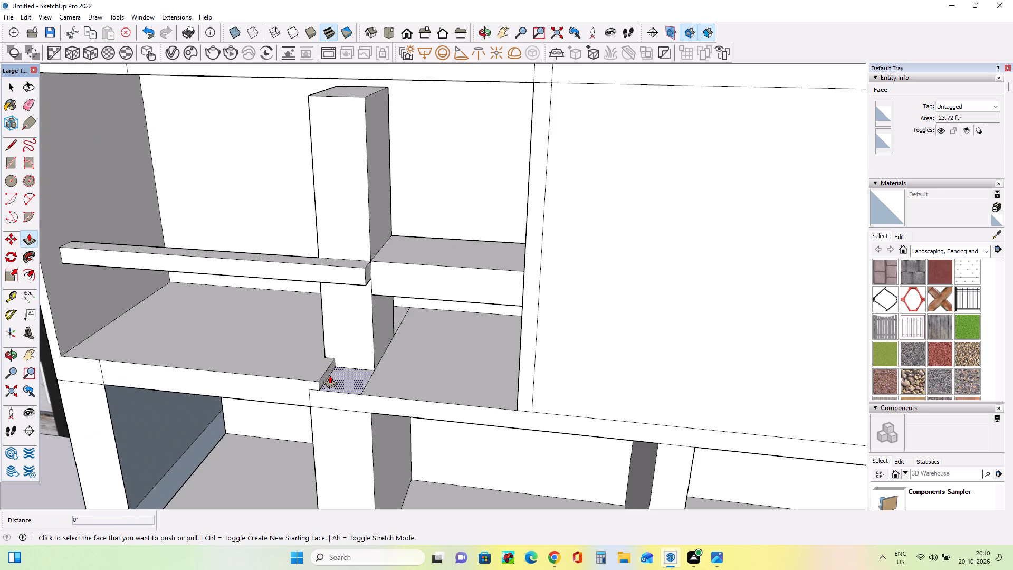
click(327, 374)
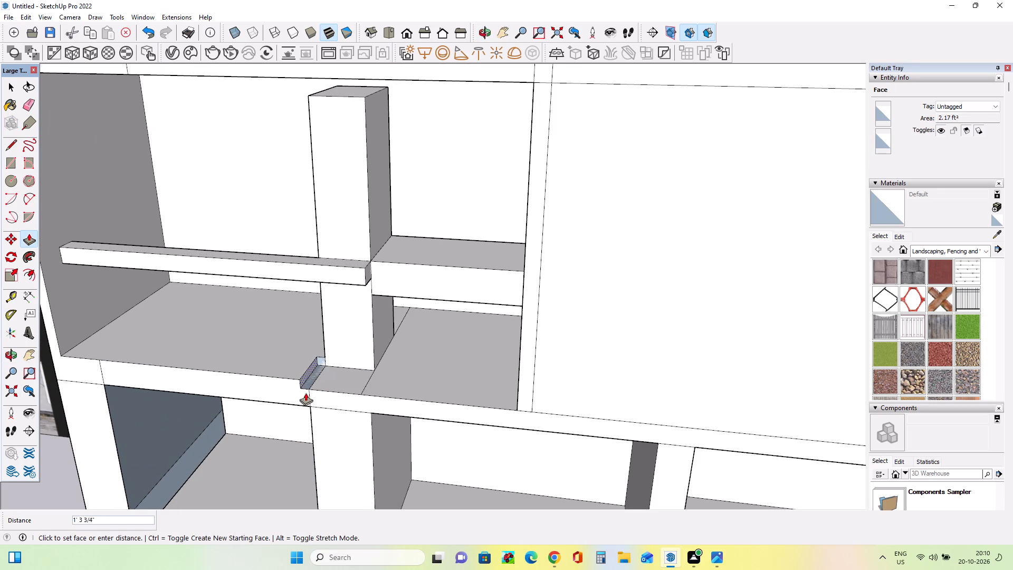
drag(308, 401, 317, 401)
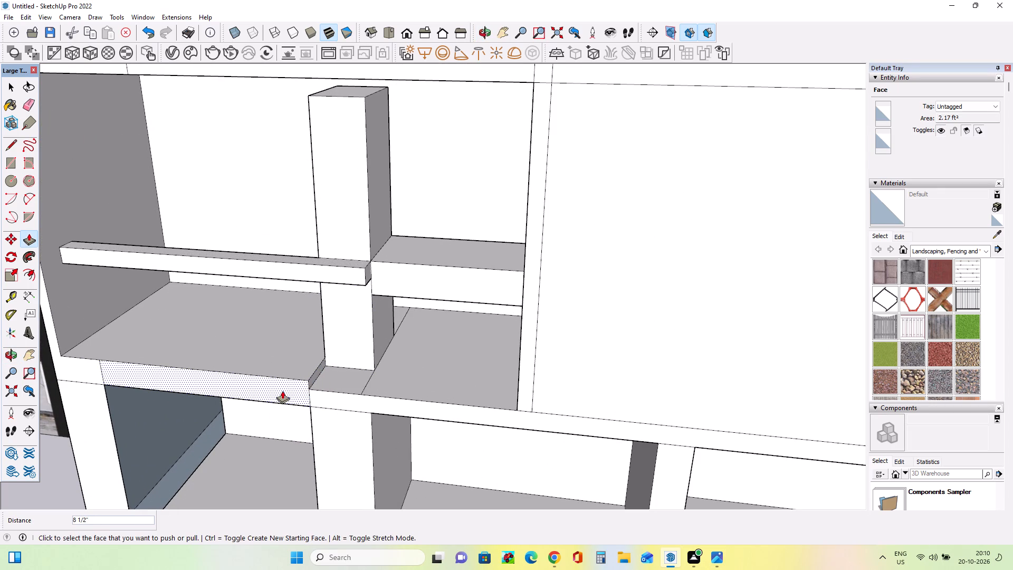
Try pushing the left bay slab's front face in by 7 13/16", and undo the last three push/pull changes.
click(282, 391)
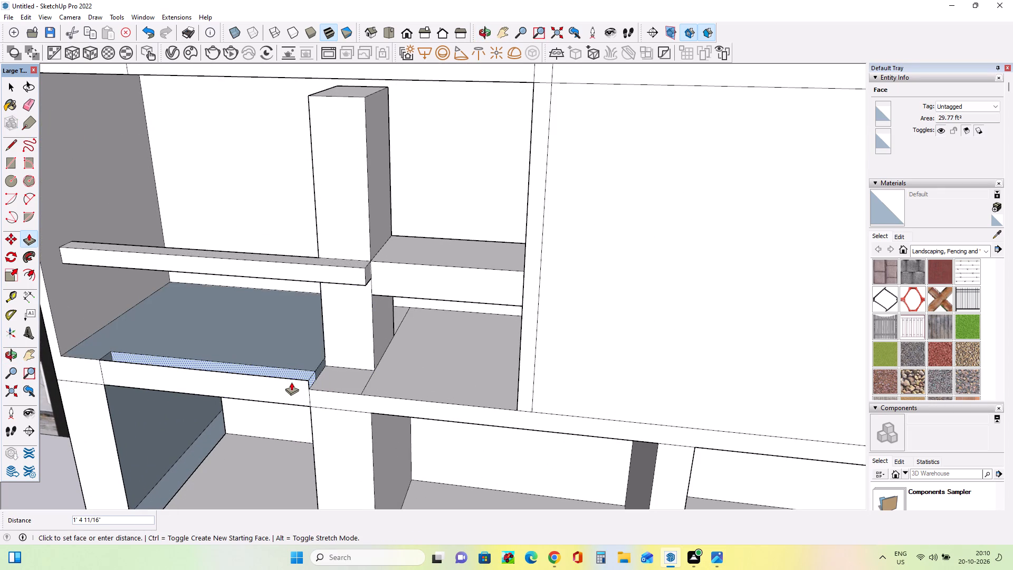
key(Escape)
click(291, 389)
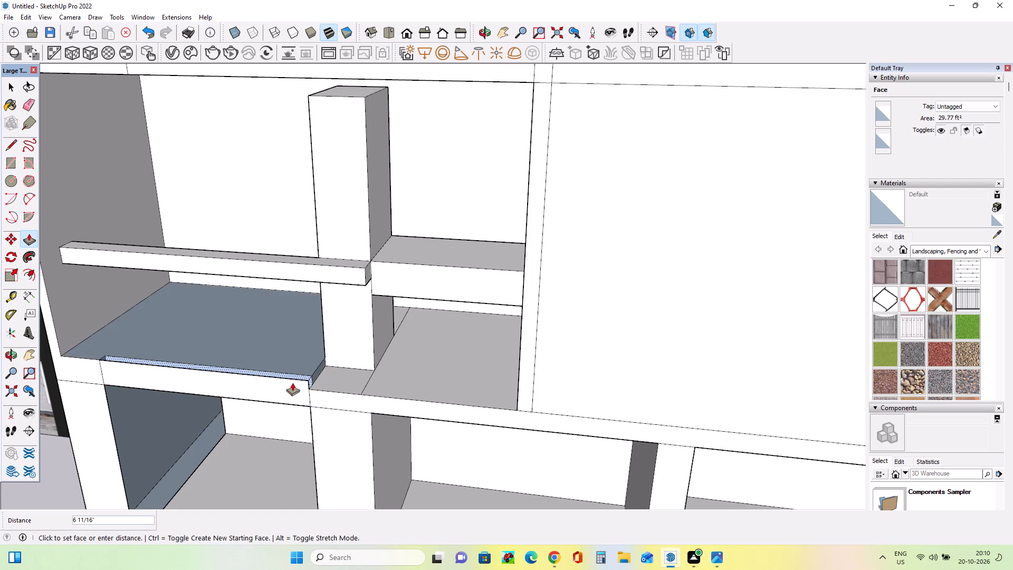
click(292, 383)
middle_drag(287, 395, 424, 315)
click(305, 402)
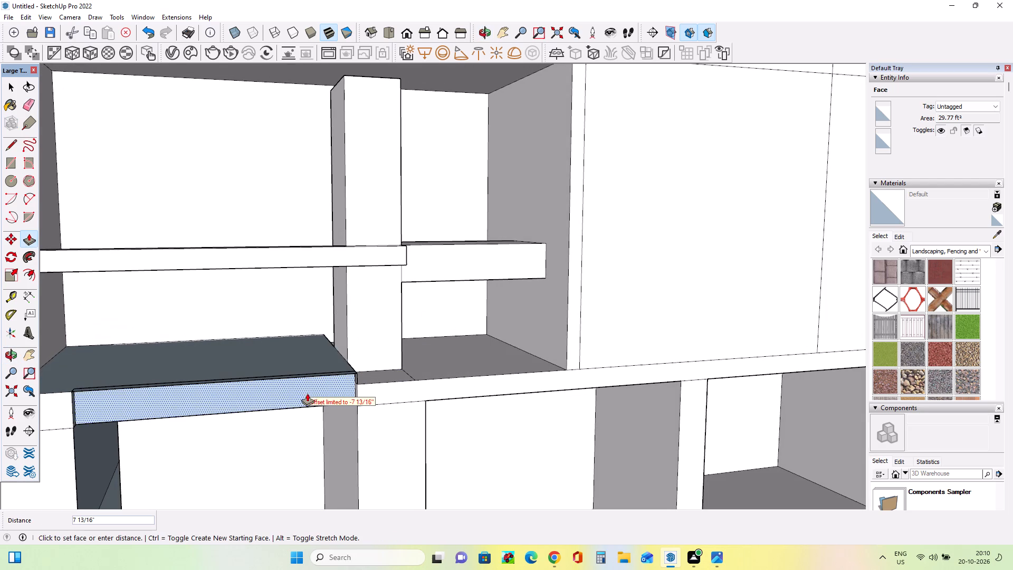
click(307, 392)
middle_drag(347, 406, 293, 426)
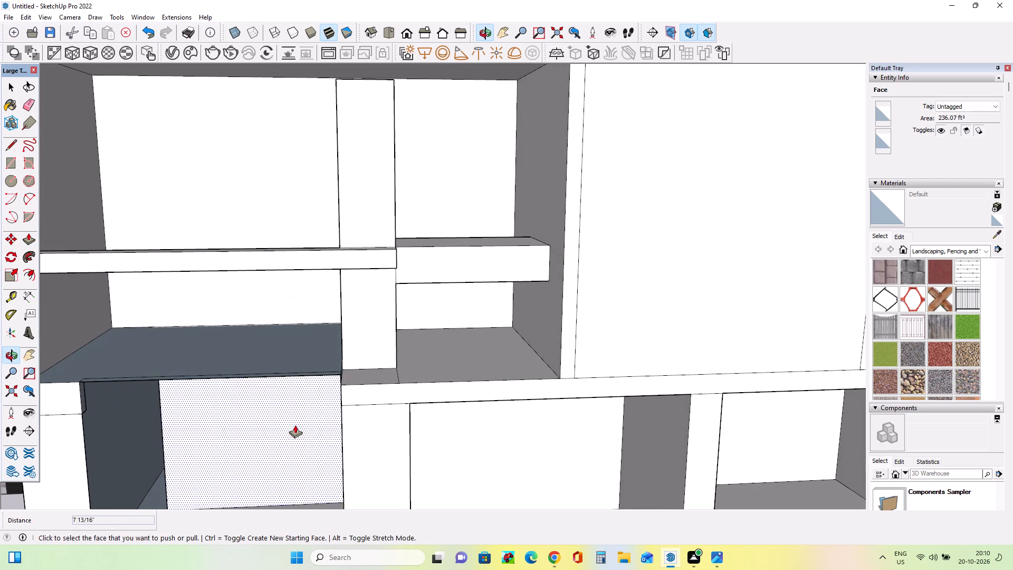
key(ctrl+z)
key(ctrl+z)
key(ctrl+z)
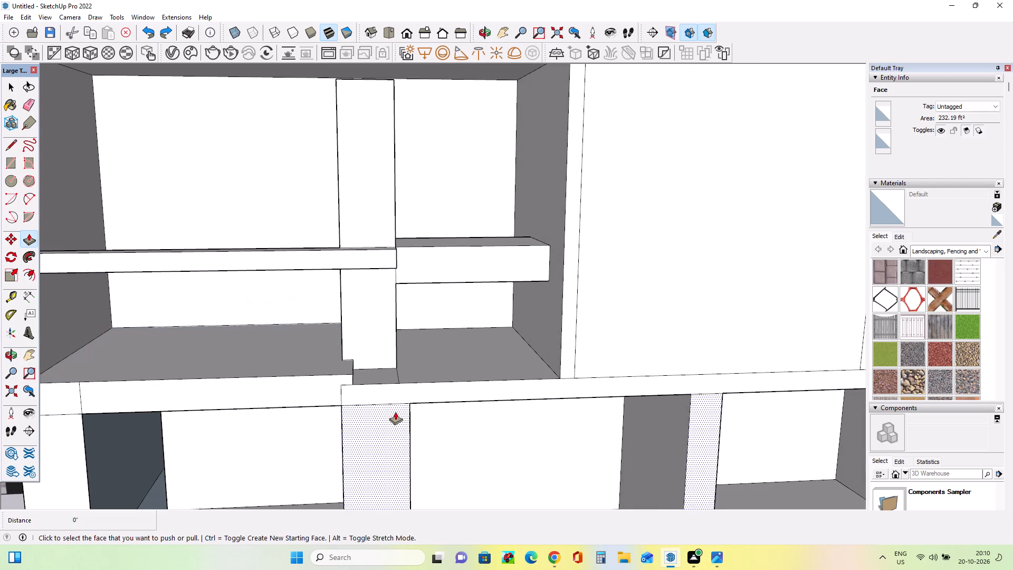
Pull the slab's front band, running from the central column past the right bays, forward about 3 7/8".
middle_drag(408, 408, 419, 433)
click(420, 394)
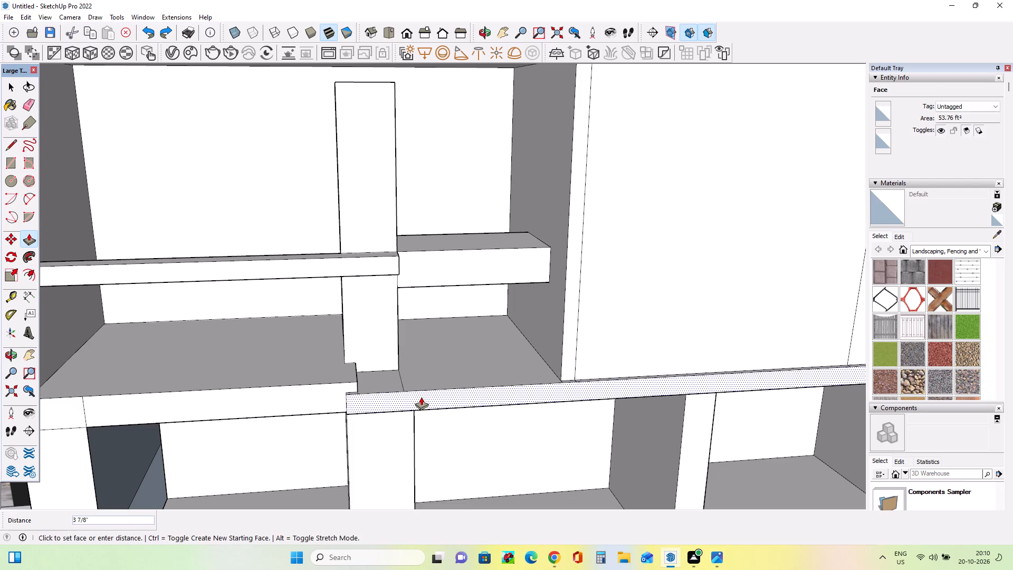
click(421, 397)
Pull the front face of the lower frame beneath that slab band forward 5 1/16".
click(390, 425)
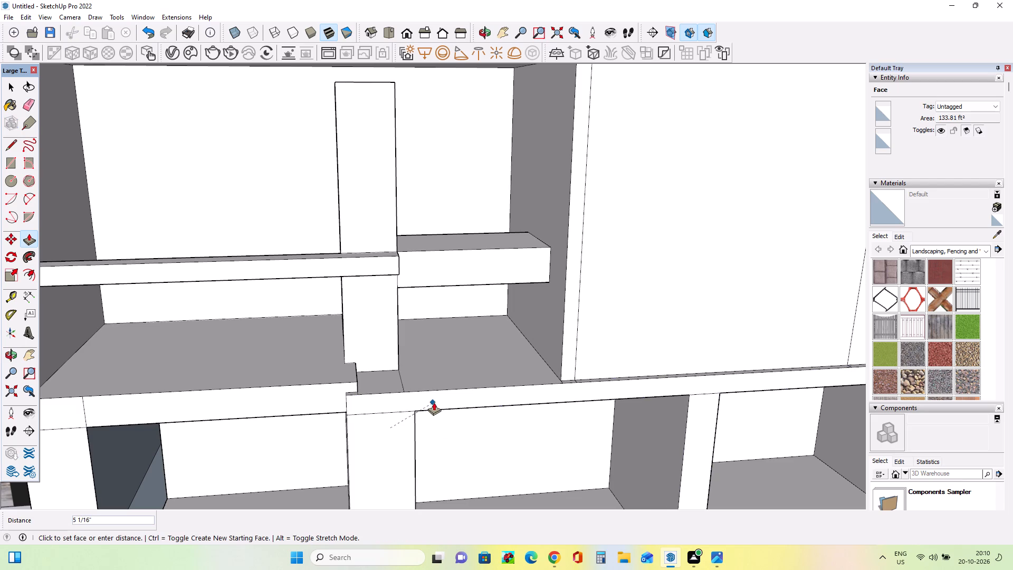
click(434, 402)
middle_drag(350, 409, 427, 380)
scroll(427, 380, down, 6)
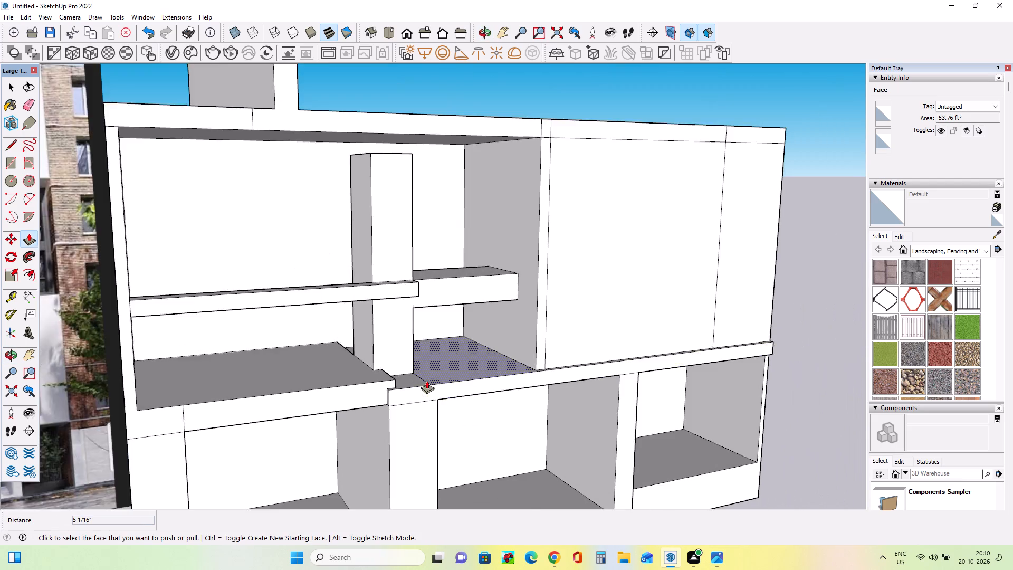
scroll(427, 381, down, 3)
middle_drag(456, 406, 362, 373)
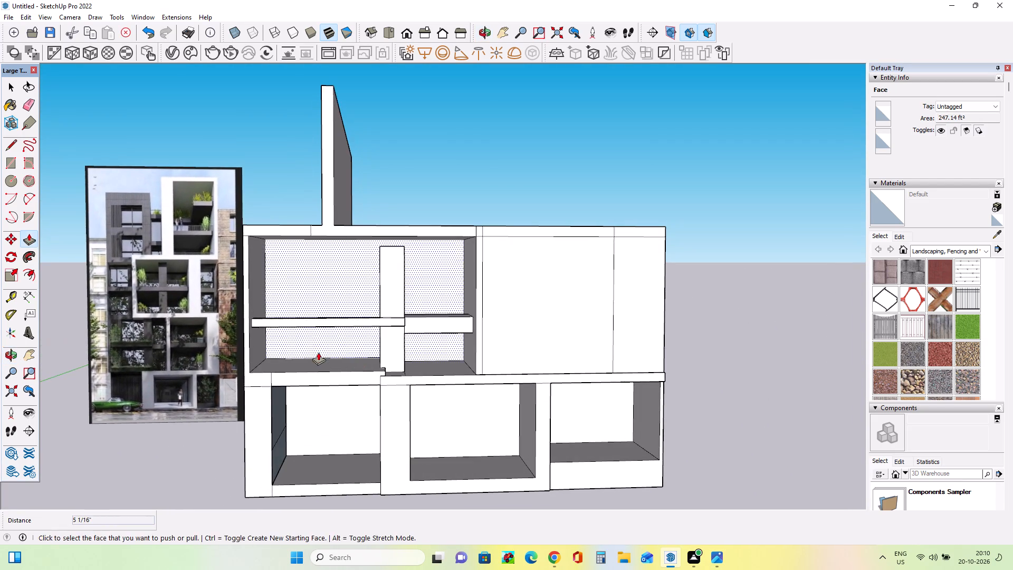
Examine the reference facade's balconies and slab bands against the modelled upper recessed opening.
middle_drag(319, 353, 374, 456)
scroll(385, 342, up, 7)
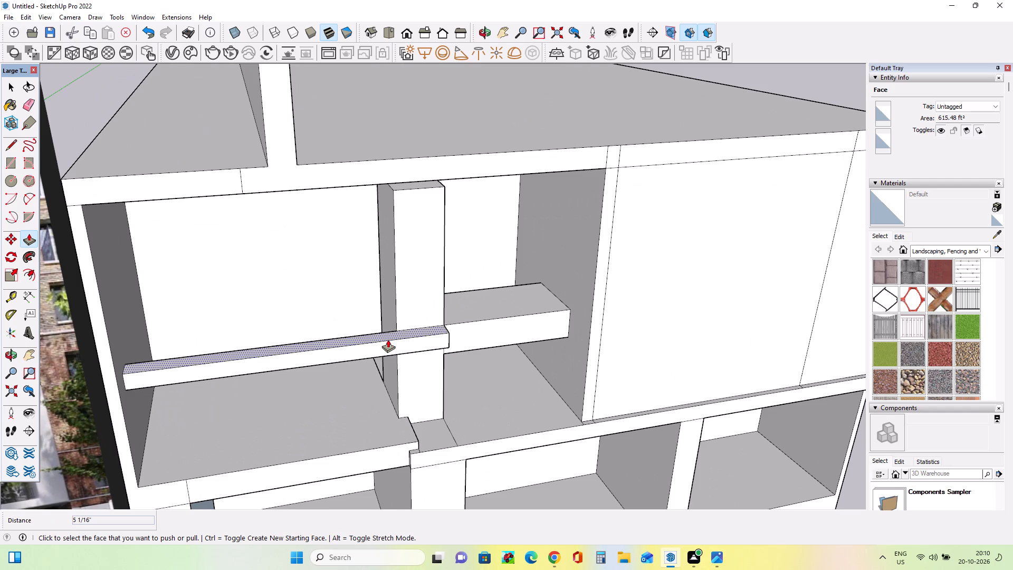
scroll(389, 350, down, 6)
scroll(389, 350, up, 1)
scroll(389, 350, down, 1)
middle_drag(380, 390, 378, 373)
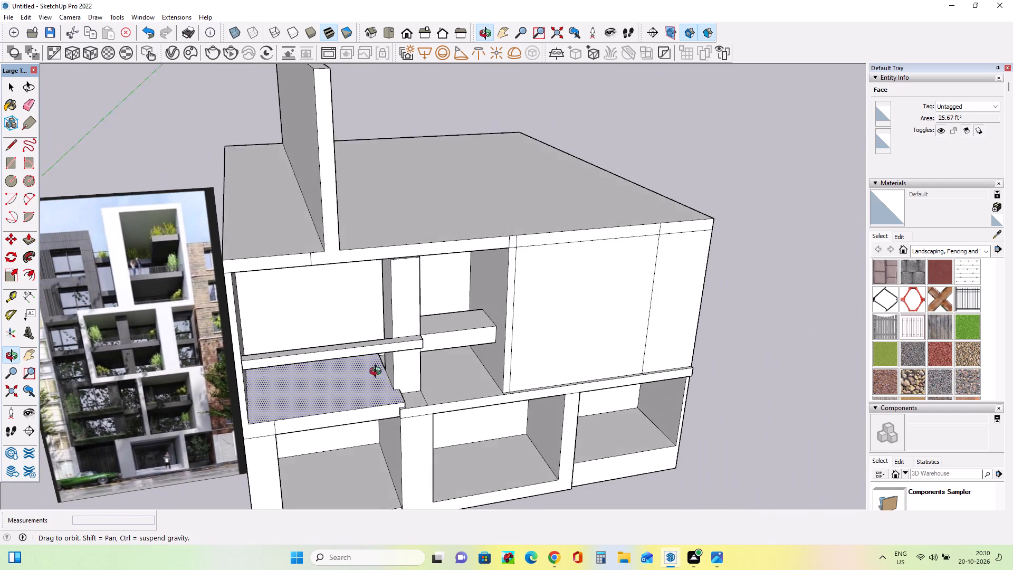
middle_drag(378, 373, 389, 340)
scroll(389, 340, down, 3)
middle_drag(312, 359, 329, 321)
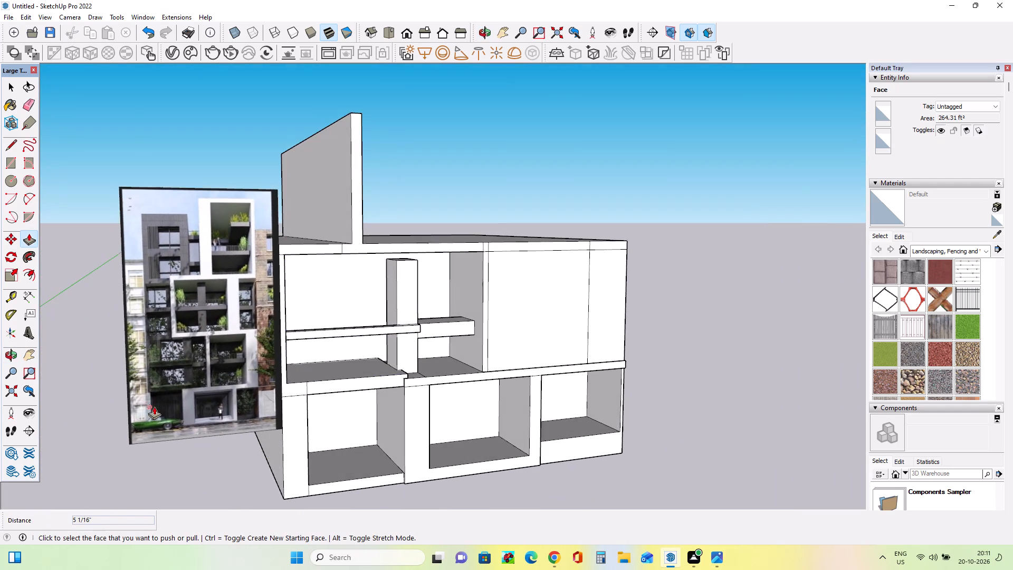
scroll(155, 386, up, 14)
middle_drag(173, 359, 171, 368)
scroll(171, 368, down, 10)
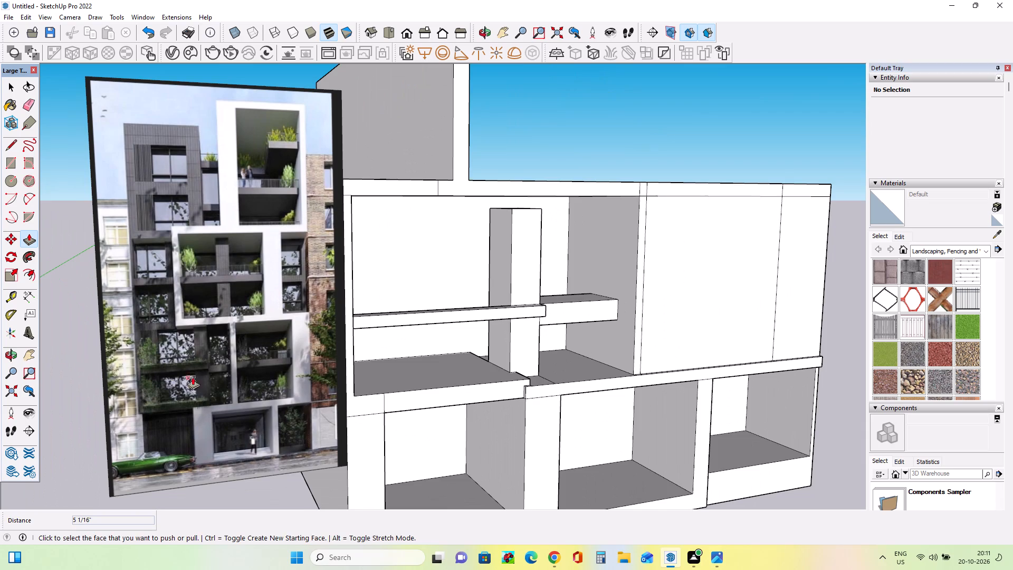
middle_drag(199, 379, 200, 392)
scroll(127, 368, up, 12)
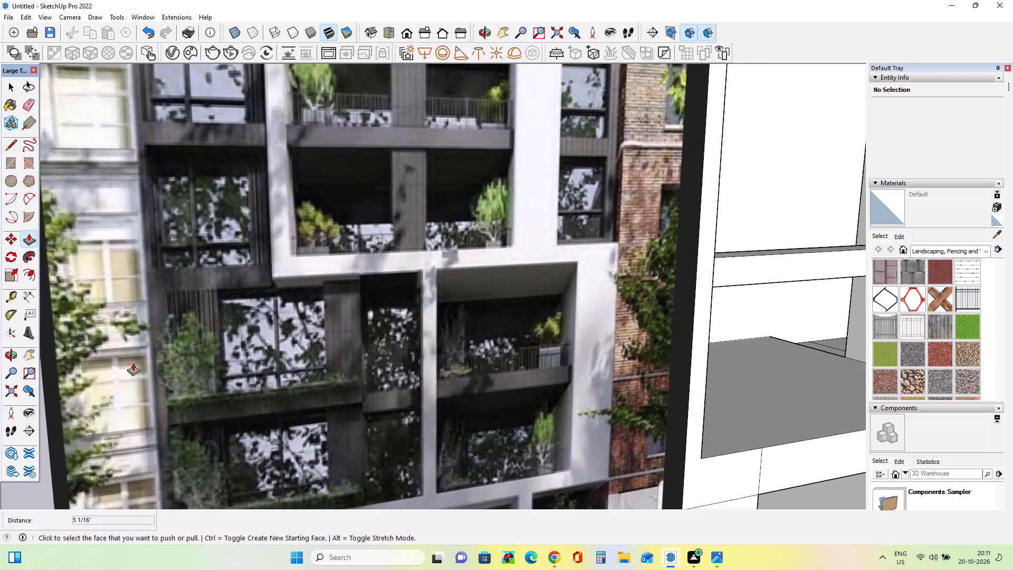
scroll(133, 363, down, 10)
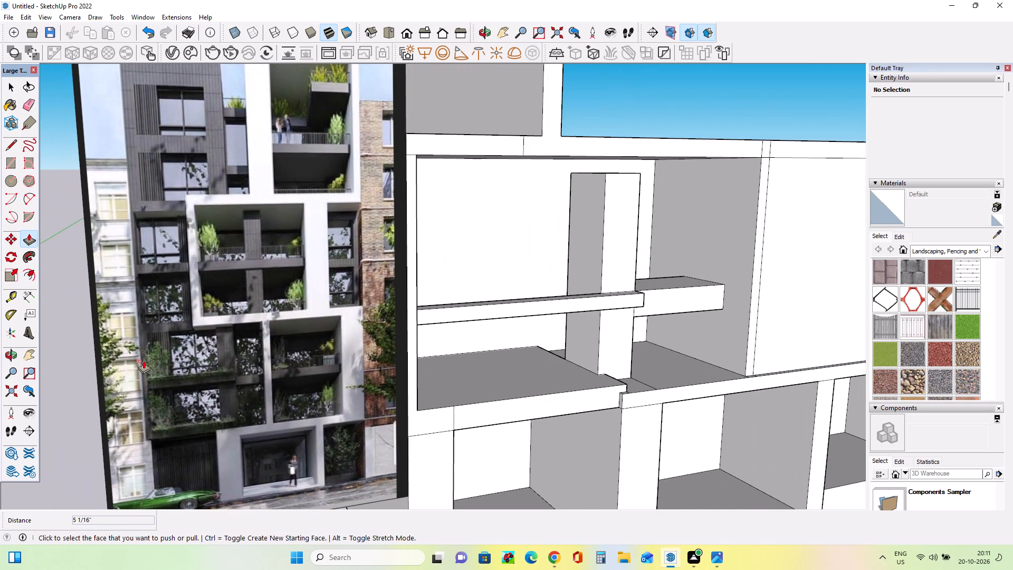
middle_drag(301, 403, 147, 443)
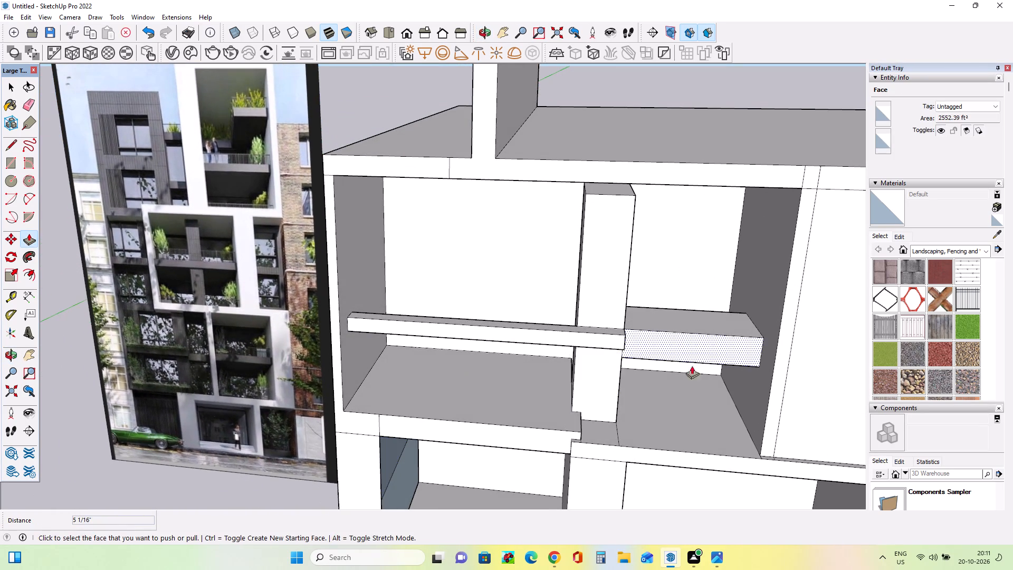
Raise the top face of the short slab right of the column in the upper opening by 1' 1 3/8".
middle_drag(700, 364, 687, 337)
scroll(685, 322, down, 3)
middle_drag(697, 322, 691, 332)
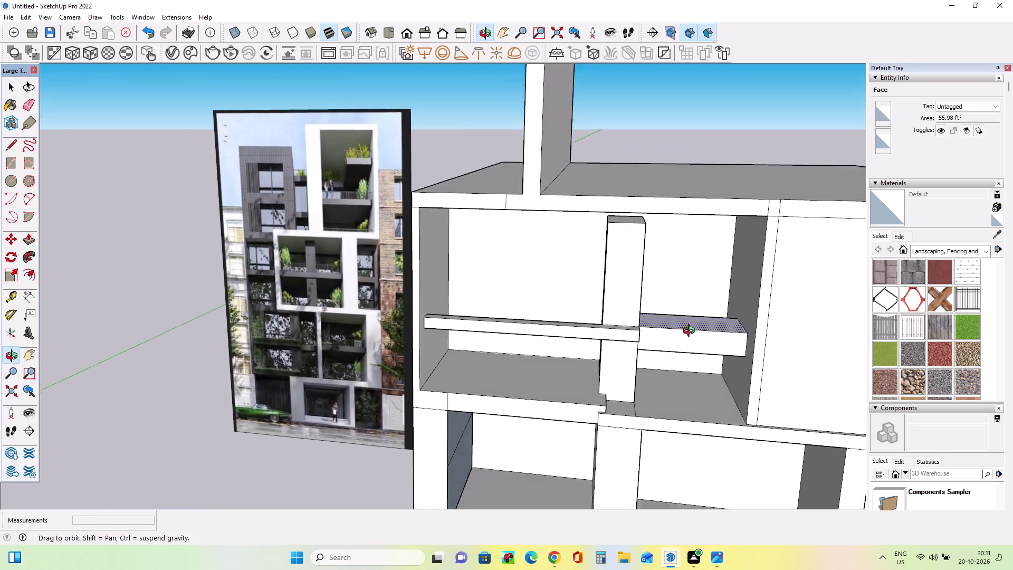
middle_drag(691, 332, 687, 337)
click(690, 329)
click(692, 318)
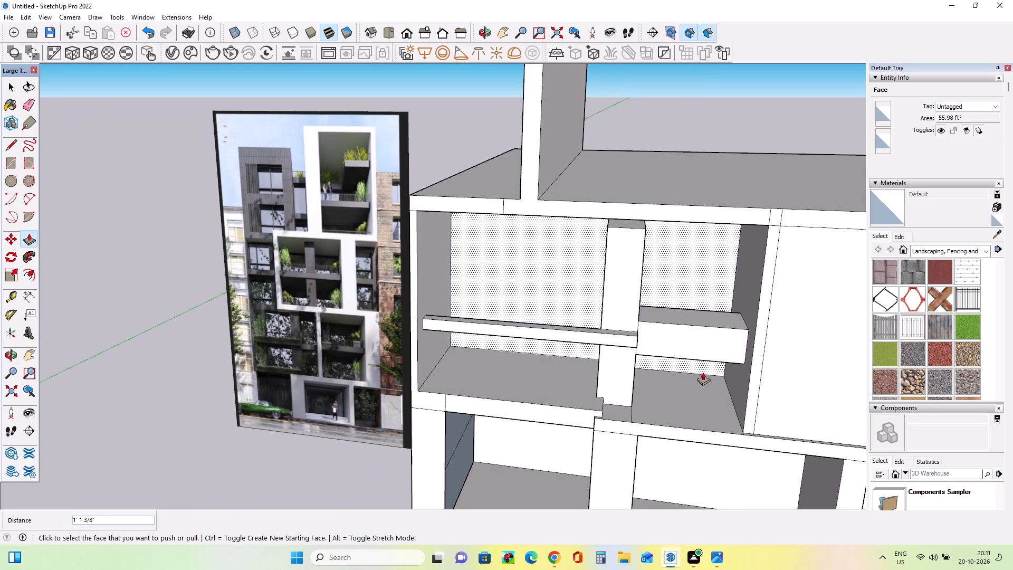
Push the underside of the short slab right of the column up by 1' 5 3/16".
middle_drag(703, 372, 731, 178)
click(707, 308)
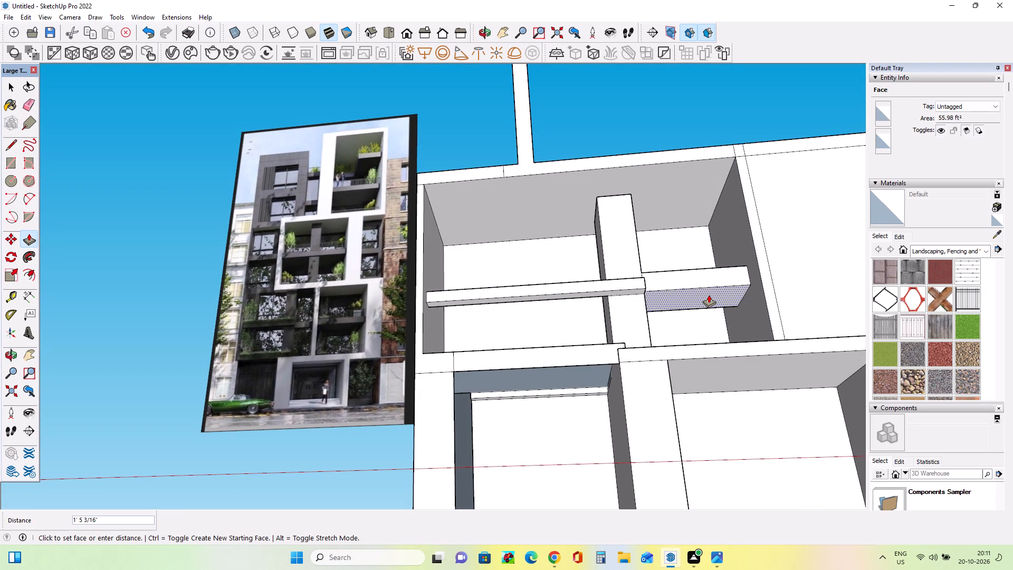
click(709, 294)
Raise the top face of the long beam crossing in front of the column by about 1' 5 3/8".
middle_drag(530, 299, 619, 482)
scroll(547, 303, up, 2)
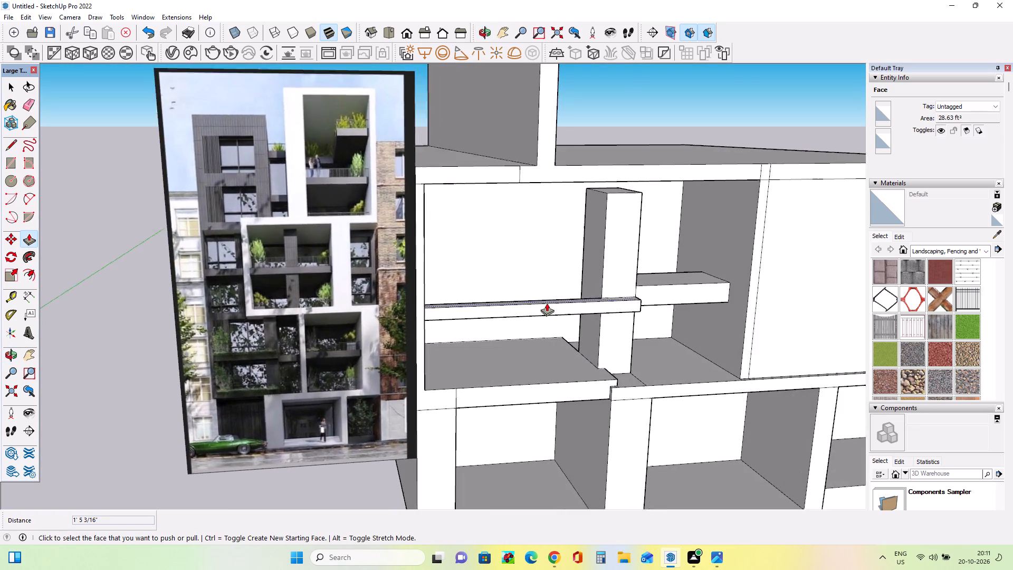
scroll(547, 303, up, 2)
middle_drag(547, 303, 560, 408)
click(550, 313)
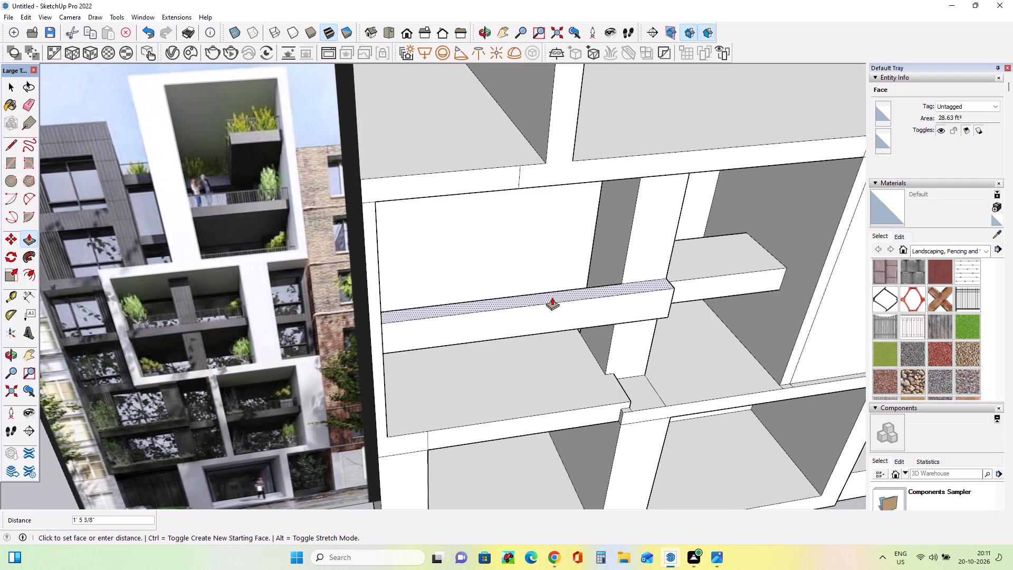
click(552, 297)
Push the underside of the long beam crossing the column up by 1' 3 7/8".
middle_drag(570, 364, 513, 152)
middle_drag(536, 241, 536, 156)
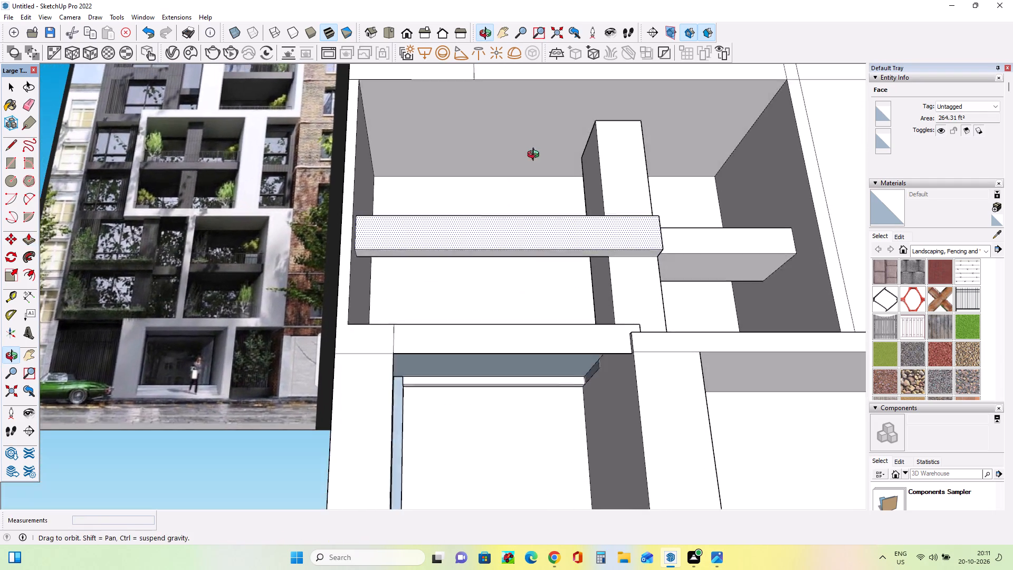
middle_drag(536, 156, 539, 128)
click(530, 247)
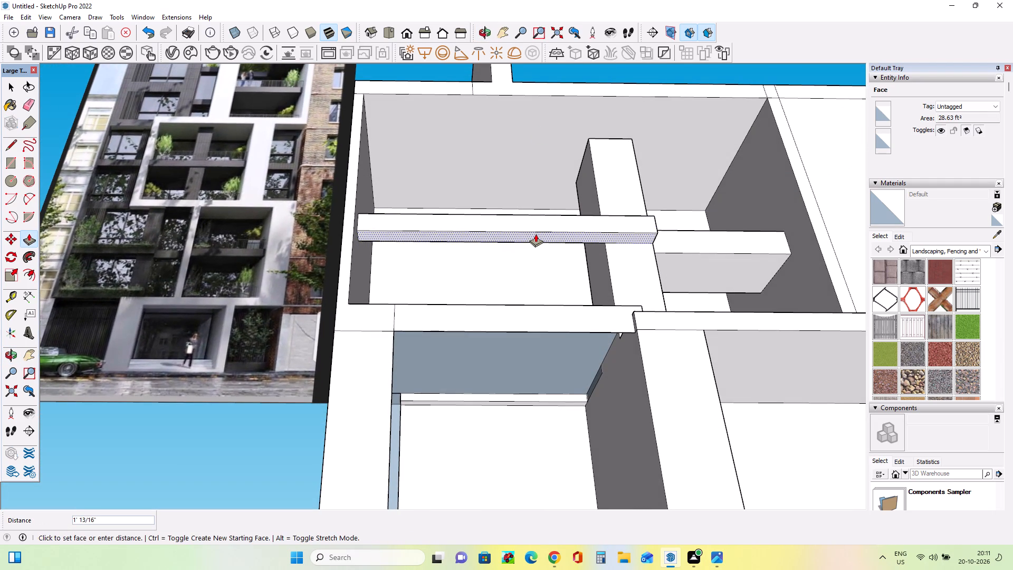
click(537, 231)
Raise the top face of the long beam crossing the column by another 7 5/16".
middle_drag(532, 242, 510, 437)
scroll(510, 437, down, 2)
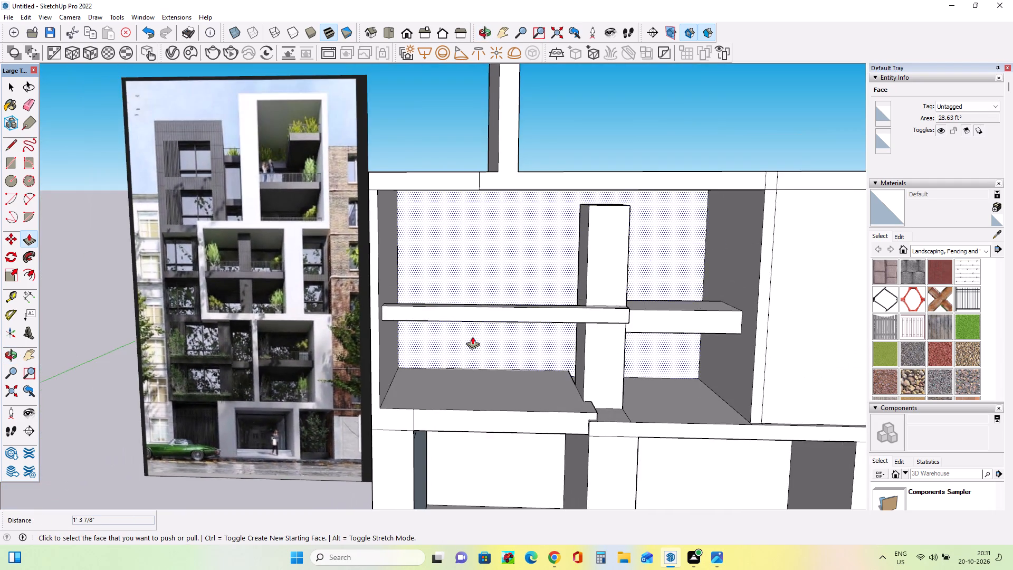
scroll(472, 336, down, 4)
middle_drag(472, 336, 509, 403)
scroll(505, 303, up, 3)
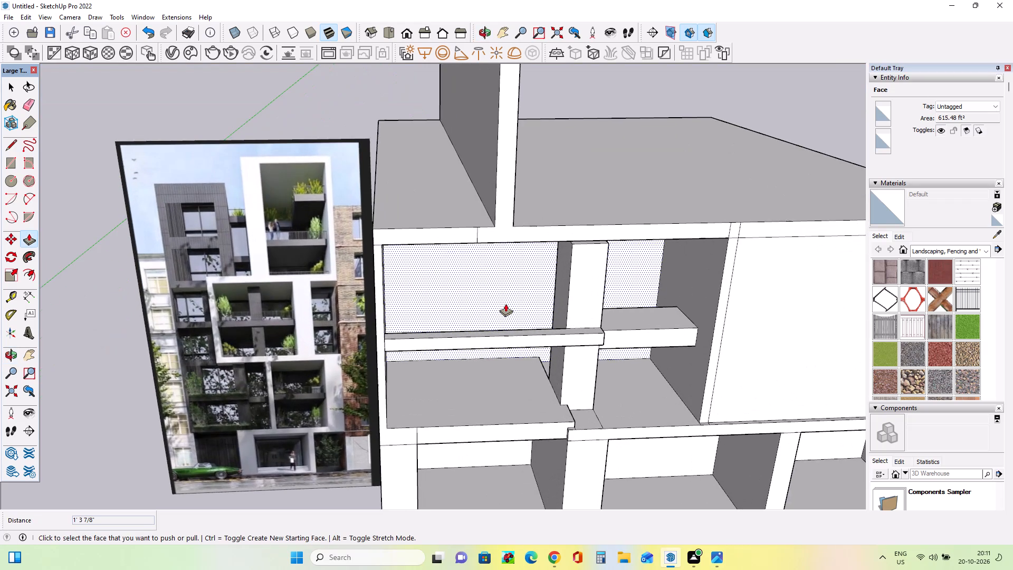
middle_drag(542, 335, 549, 328)
scroll(493, 329, up, 3)
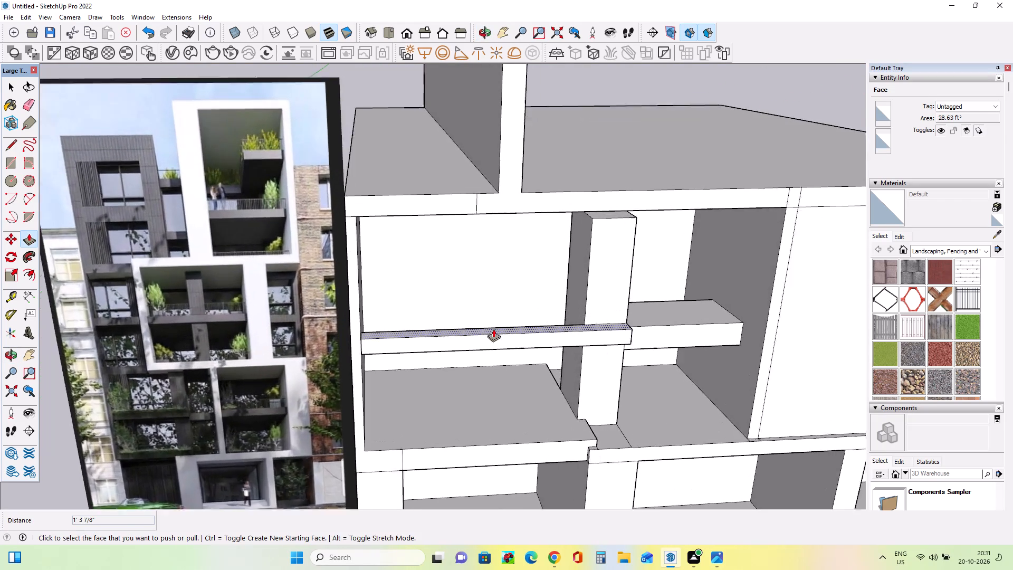
scroll(493, 329, up, 1)
middle_drag(493, 329, 493, 368)
click(502, 337)
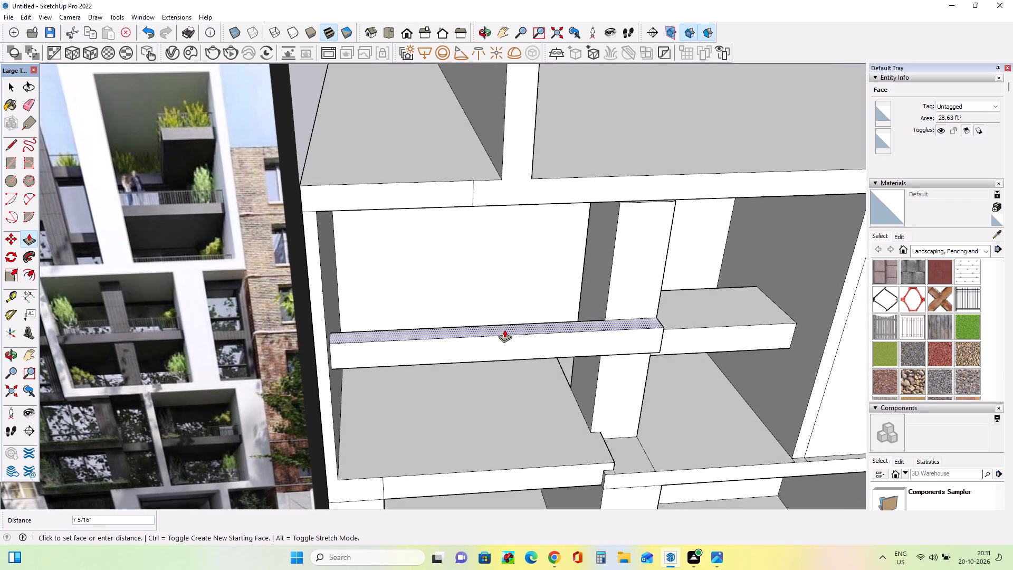
click(504, 329)
Extend the column's top face up 1' 2 15/16" to meet the top of the recessed opening.
scroll(483, 368, down, 7)
scroll(483, 368, up, 1)
middle_drag(483, 363, 486, 275)
scroll(484, 275, up, 3)
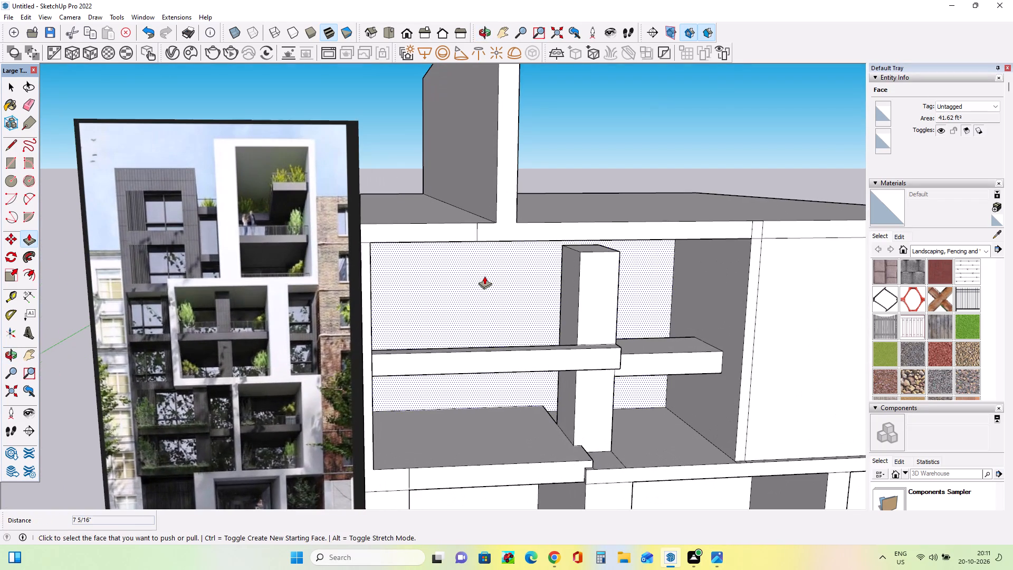
middle_click(502, 317)
scroll(575, 248, up, 7)
click(594, 255)
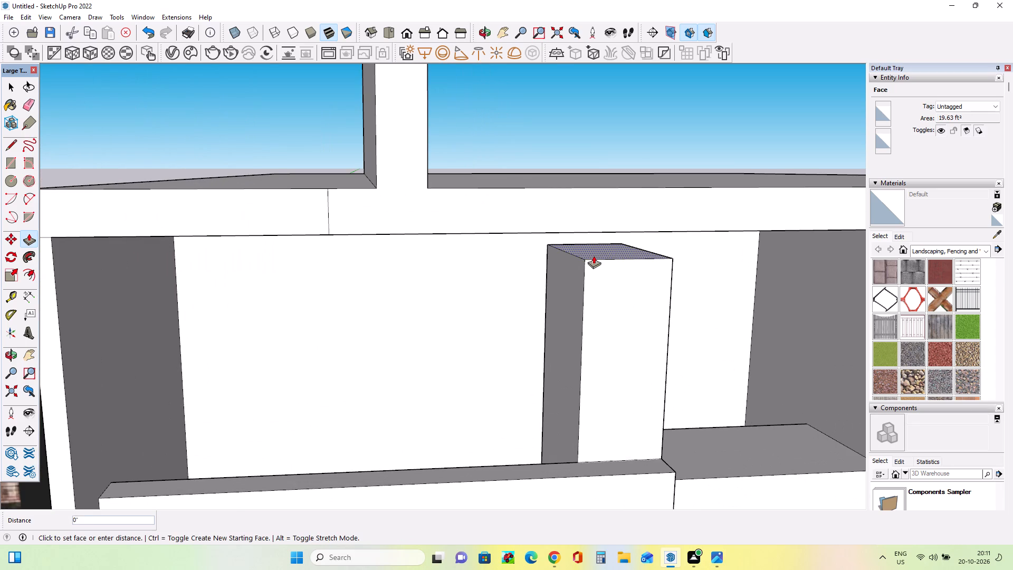
click(599, 225)
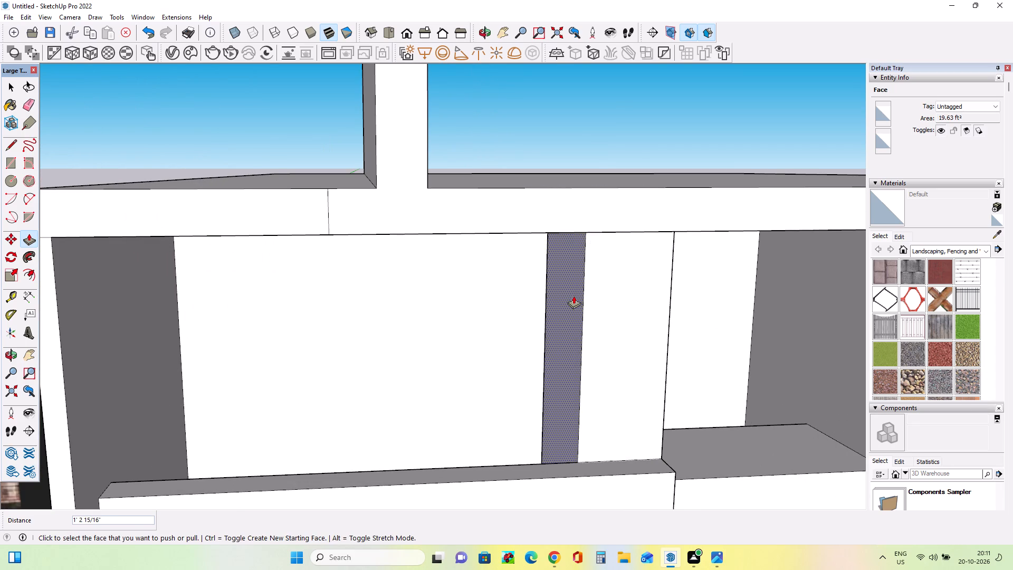
Examine the reference facade's middle-floor balconies, columns and recesses up close against the model's upper opening.
middle_drag(409, 317, 409, 322)
scroll(409, 318, down, 4)
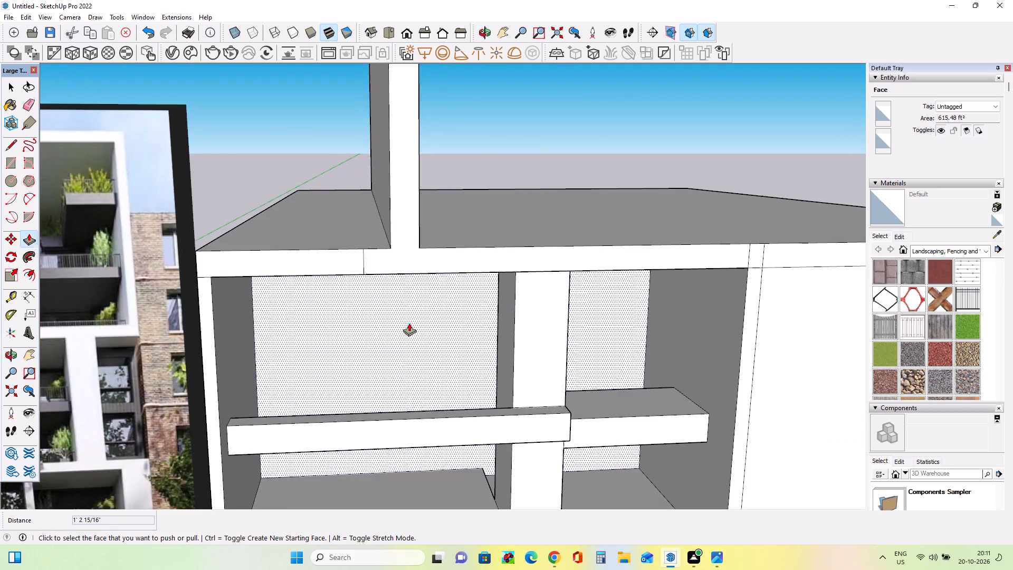
scroll(409, 323, down, 11)
middle_drag(421, 347, 439, 399)
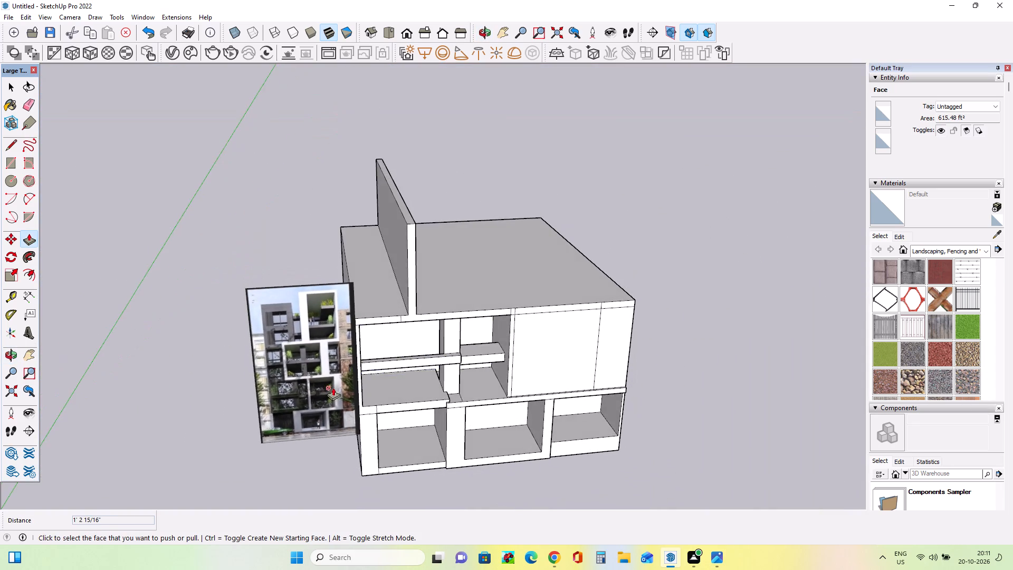
scroll(333, 387, up, 1)
scroll(333, 387, down, 1)
scroll(333, 387, up, 6)
middle_drag(367, 384, 372, 387)
scroll(372, 346, up, 3)
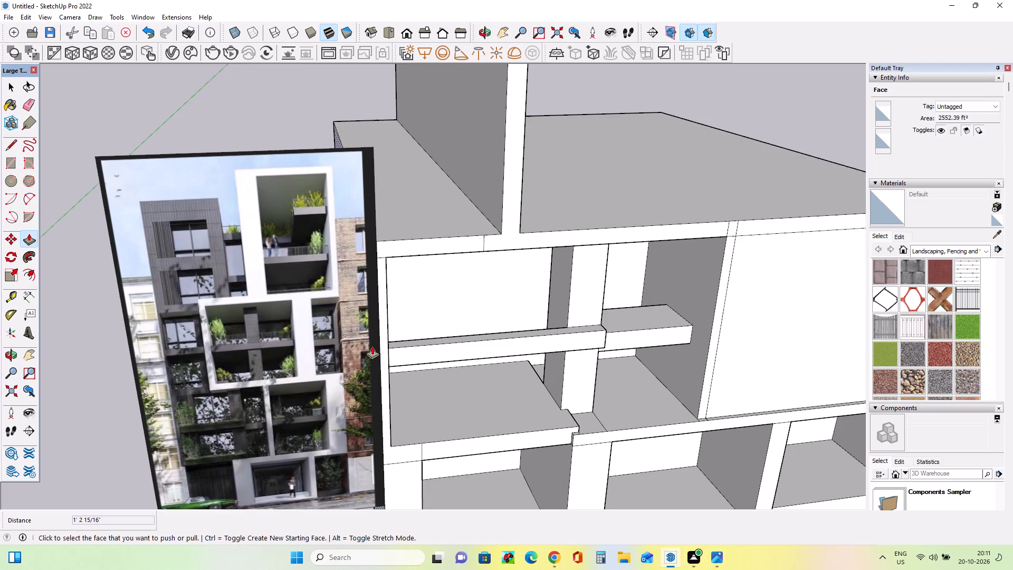
middle_click(372, 346)
middle_click(395, 326)
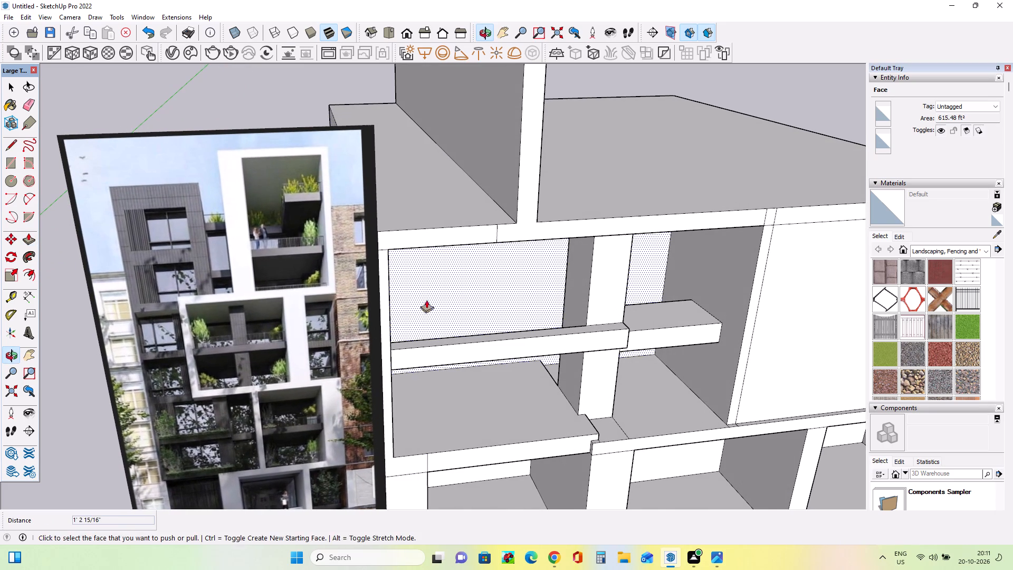
middle_drag(458, 283, 444, 283)
scroll(453, 251, down, 2)
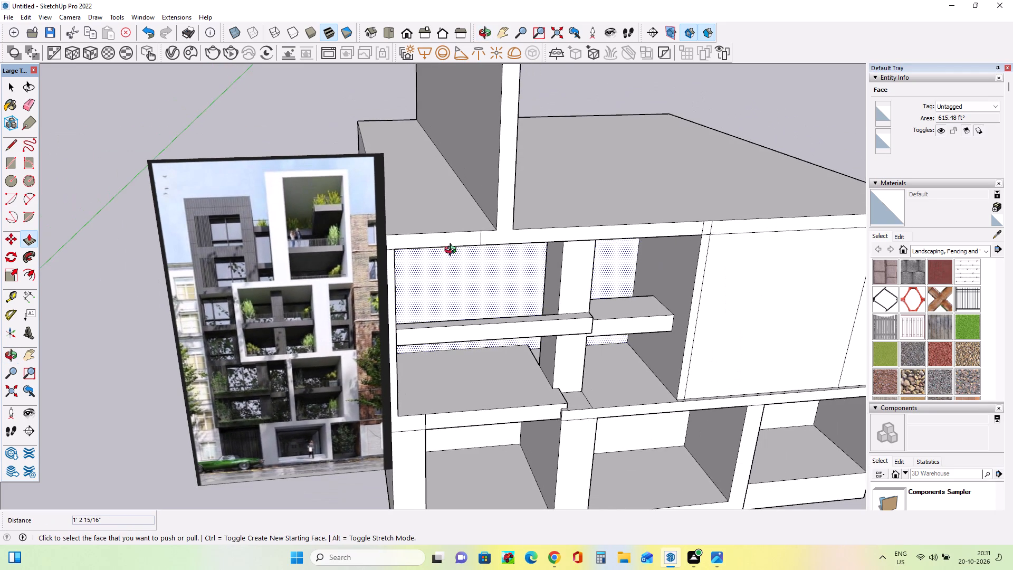
middle_click(453, 251)
scroll(274, 371, up, 3)
middle_drag(251, 376, 241, 395)
scroll(206, 421, up, 10)
middle_drag(230, 399, 243, 365)
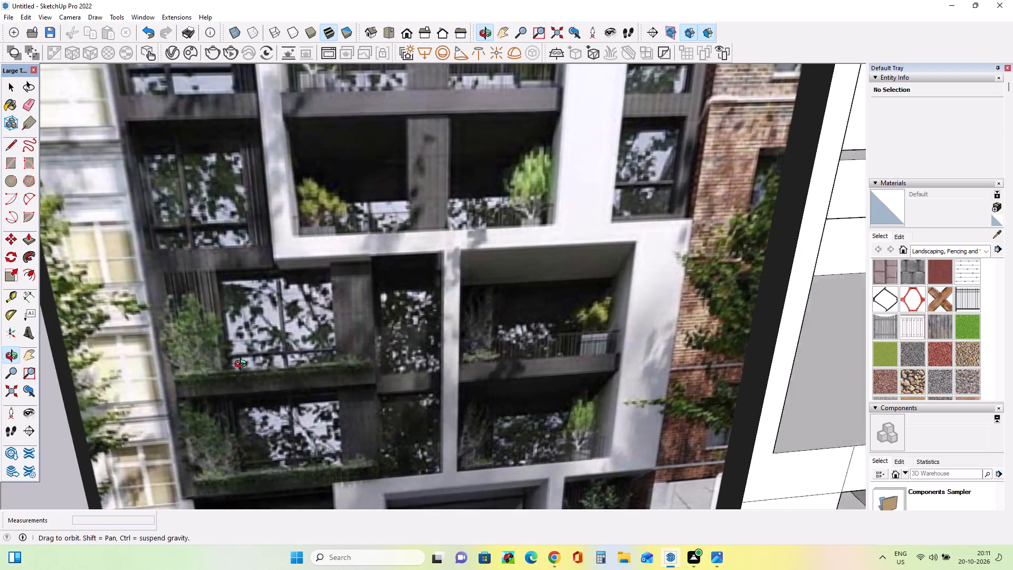
middle_drag(243, 365, 243, 343)
scroll(243, 367, down, 7)
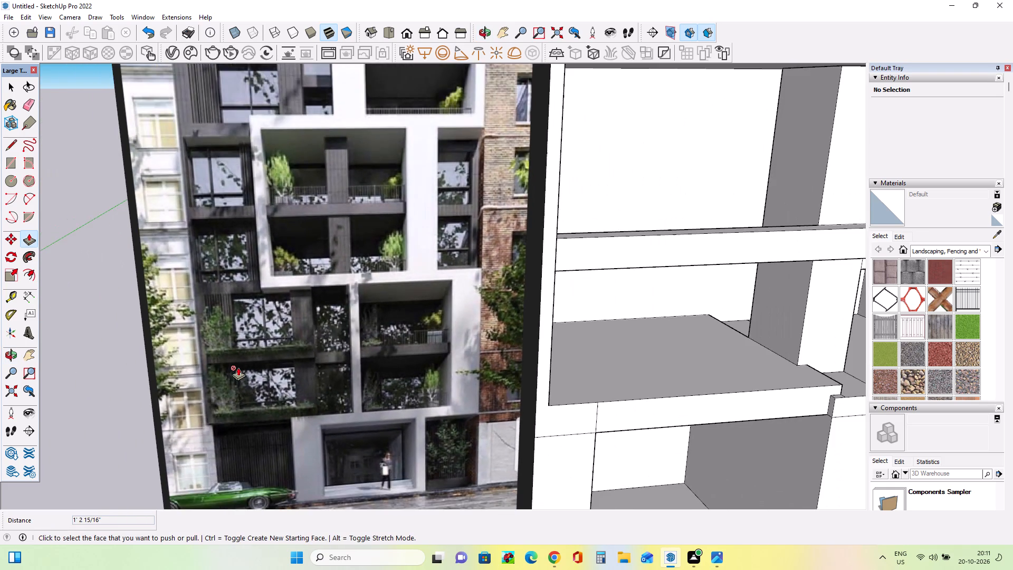
middle_drag(238, 367, 244, 381)
scroll(238, 367, down, 1)
scroll(302, 331, up, 7)
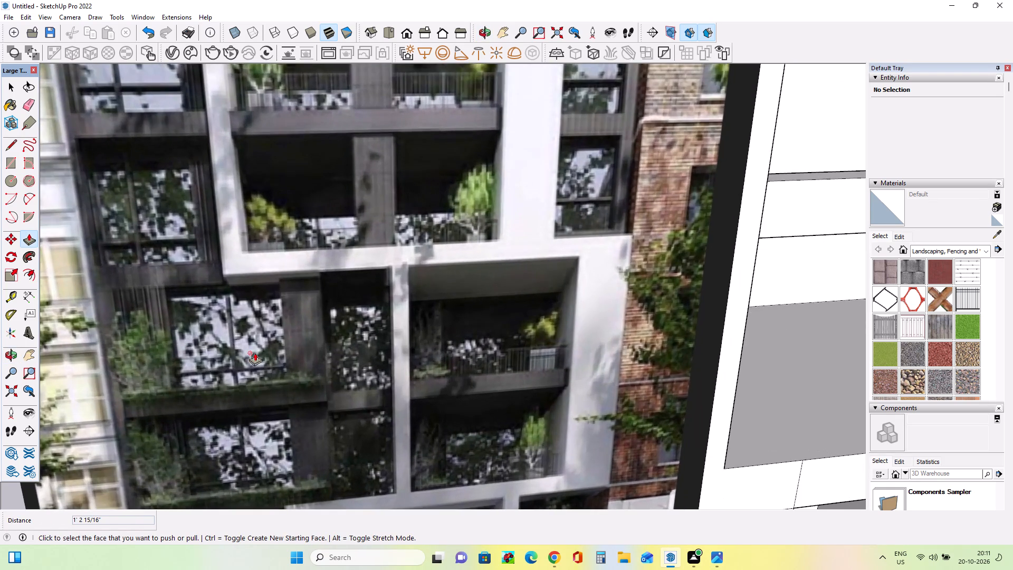
scroll(255, 353, down, 12)
scroll(254, 353, up, 1)
scroll(254, 353, down, 1)
middle_drag(453, 343, 349, 371)
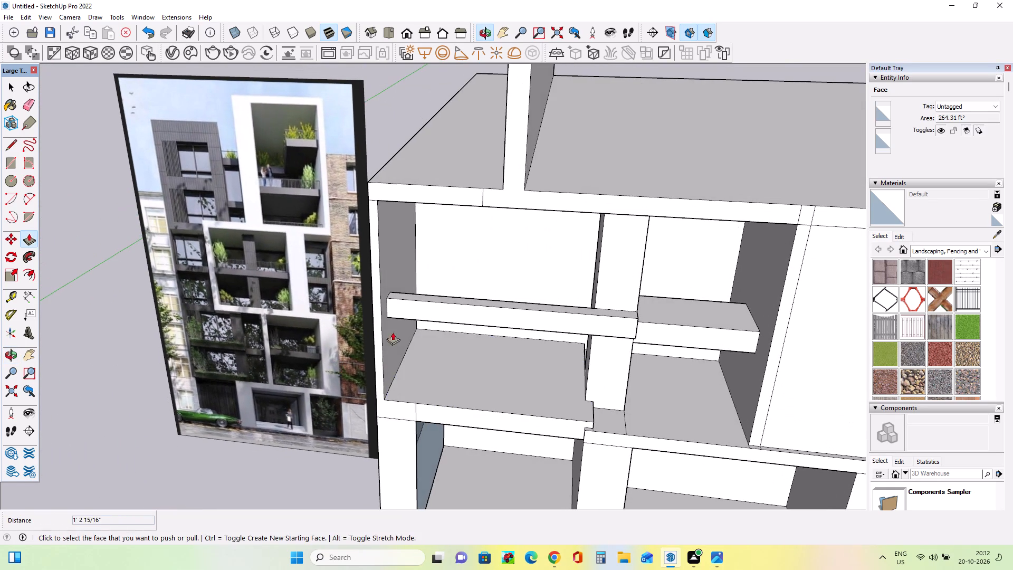
Pull the back wall of the upper recessed opening forward 2' 5".
click(522, 264)
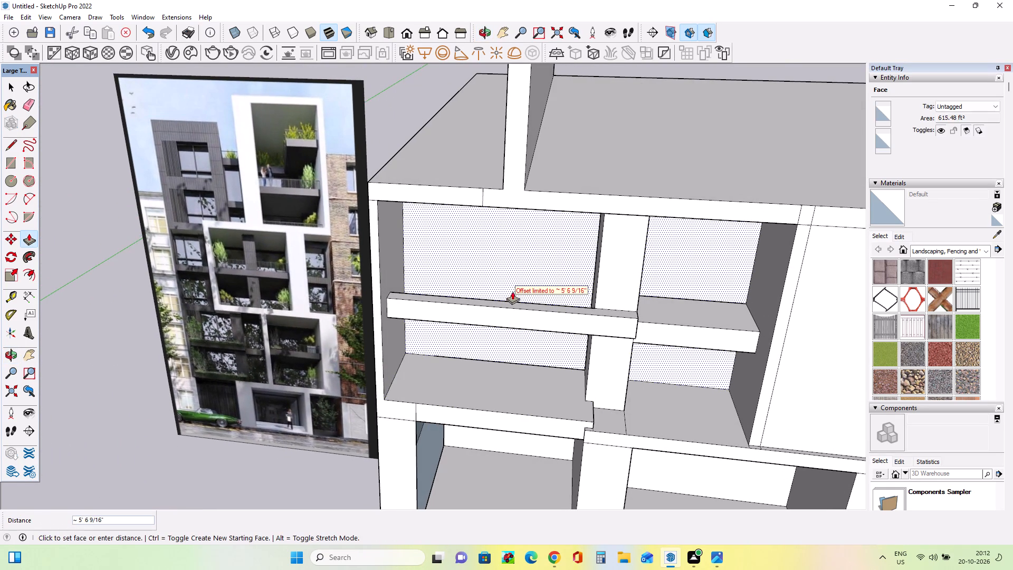
click(520, 273)
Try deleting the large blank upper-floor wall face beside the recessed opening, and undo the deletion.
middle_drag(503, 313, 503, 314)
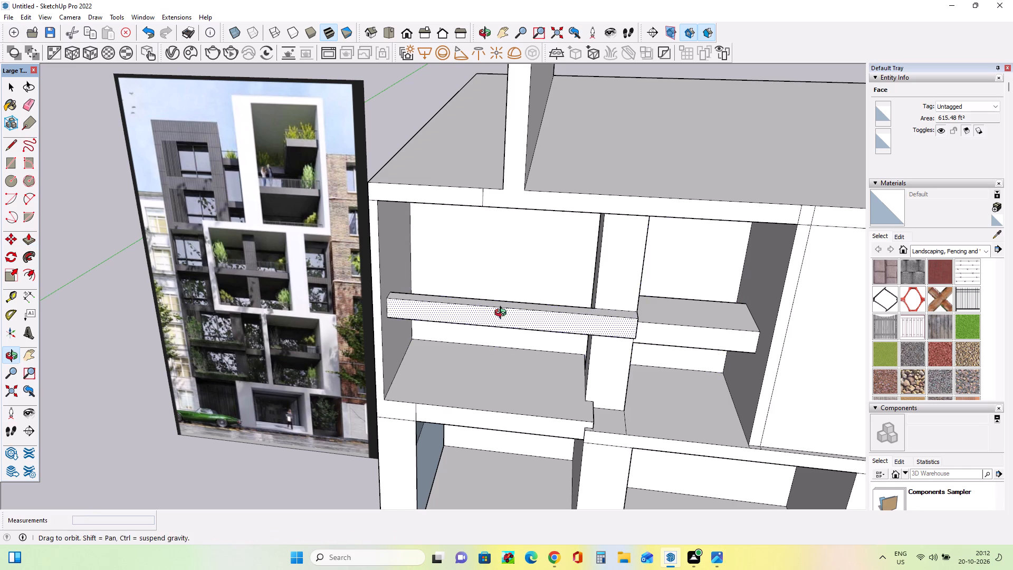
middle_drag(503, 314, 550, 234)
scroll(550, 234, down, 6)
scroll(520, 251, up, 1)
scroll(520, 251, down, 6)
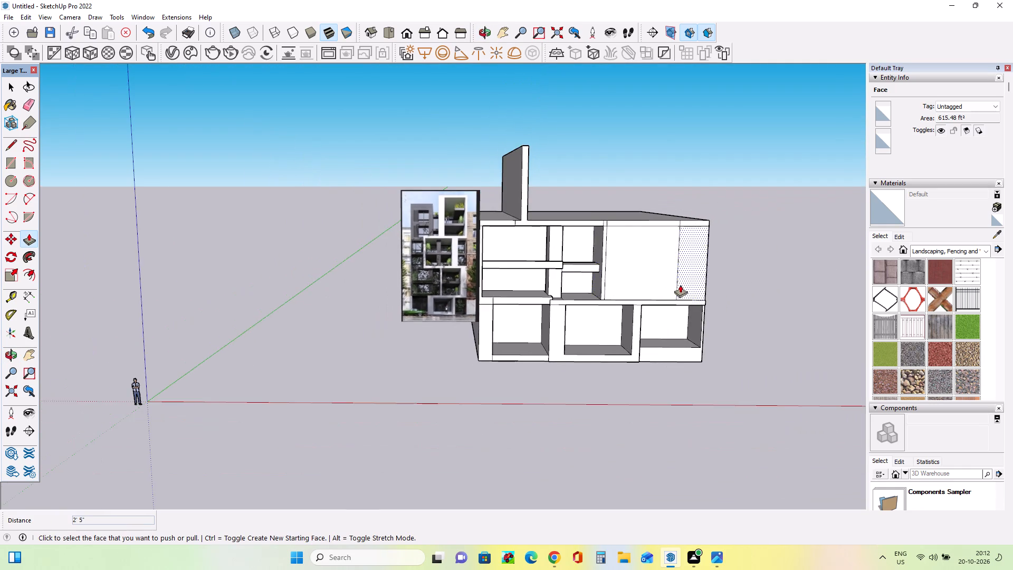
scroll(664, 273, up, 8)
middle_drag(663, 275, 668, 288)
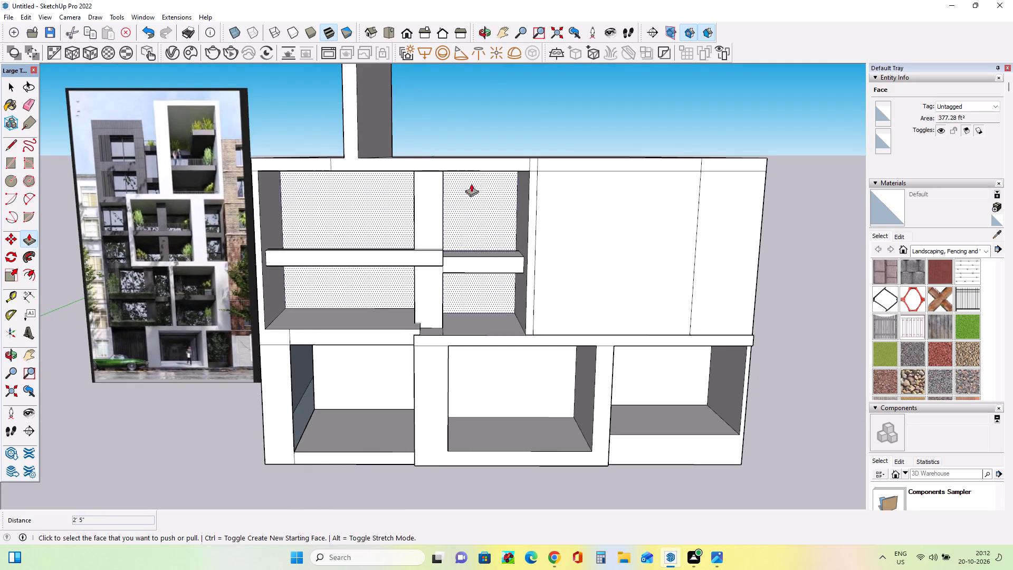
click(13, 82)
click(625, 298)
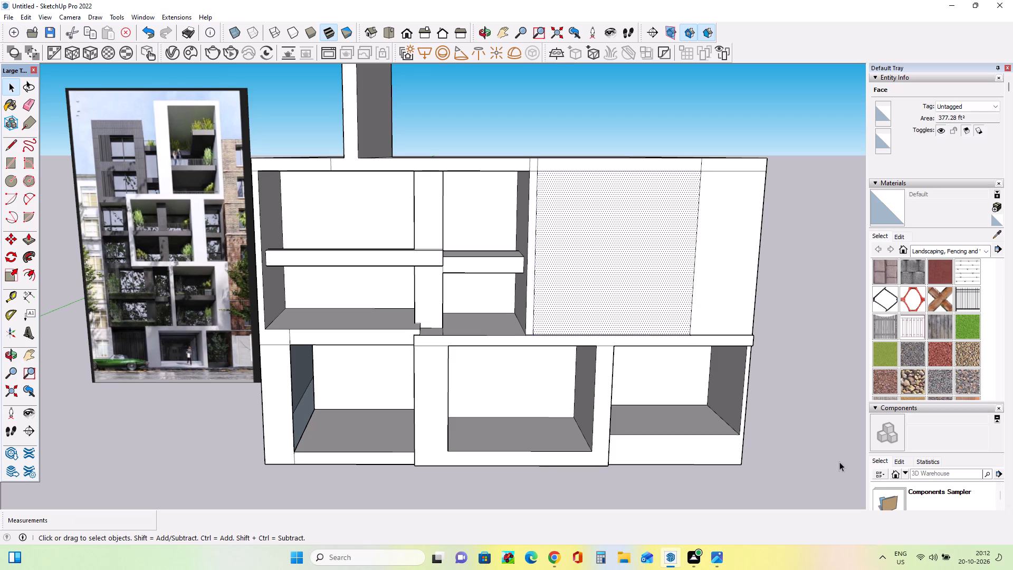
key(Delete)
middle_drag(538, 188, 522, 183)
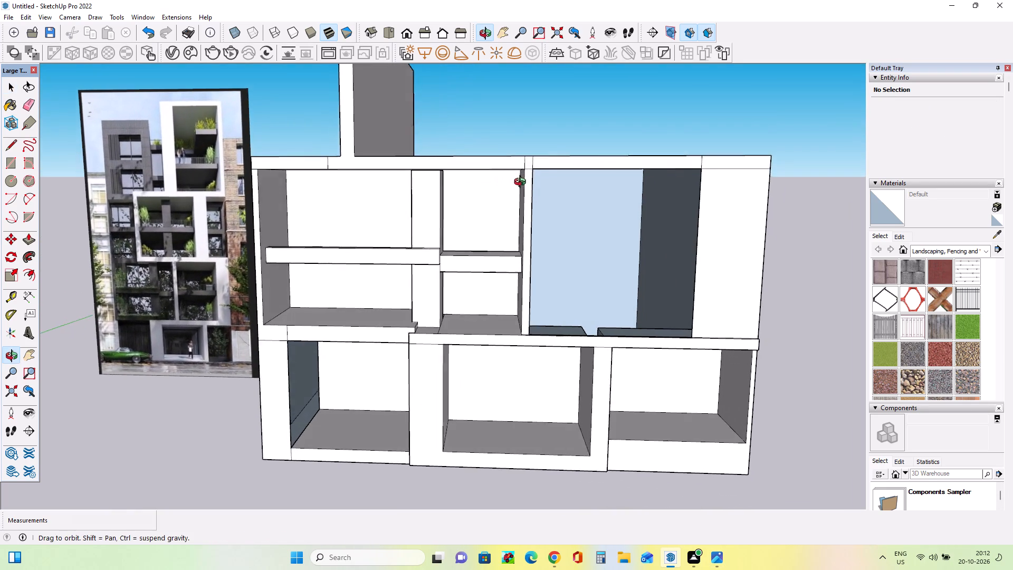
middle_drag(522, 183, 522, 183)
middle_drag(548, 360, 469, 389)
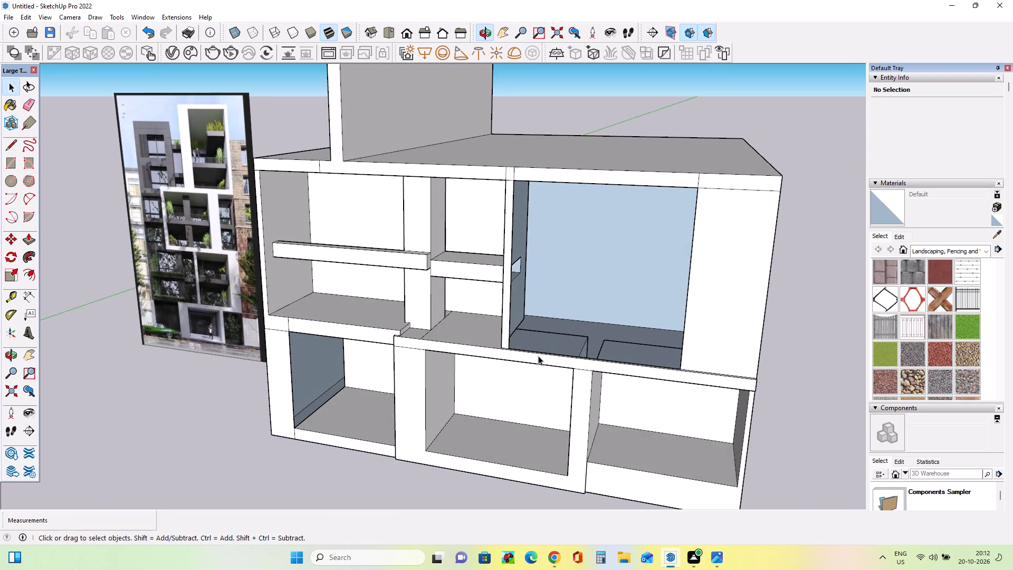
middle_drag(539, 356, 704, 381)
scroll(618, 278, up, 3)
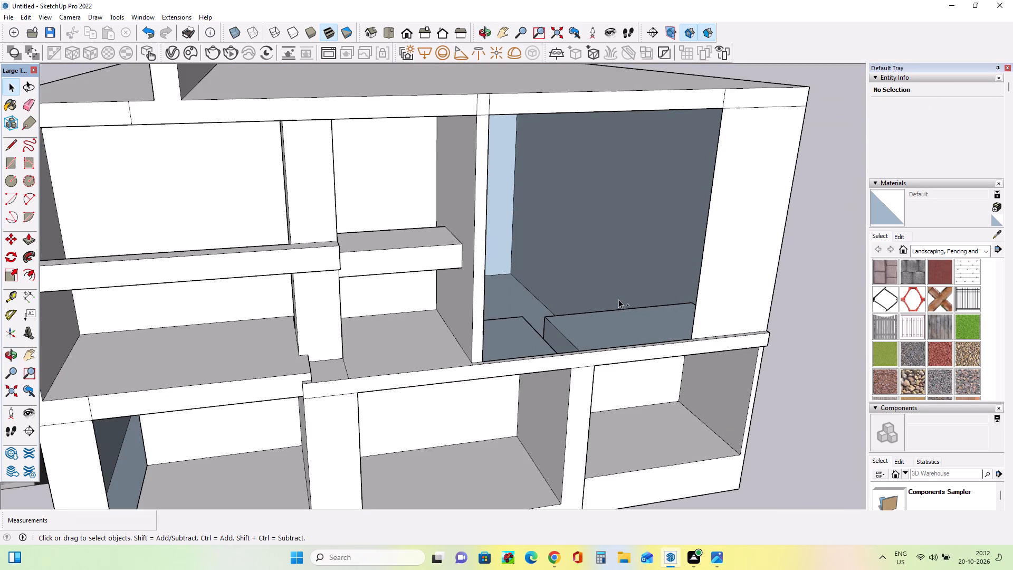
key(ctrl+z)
Push the large blank upper-floor wall face back 5' 9 11/16" to start a recess.
middle_drag(627, 296, 579, 298)
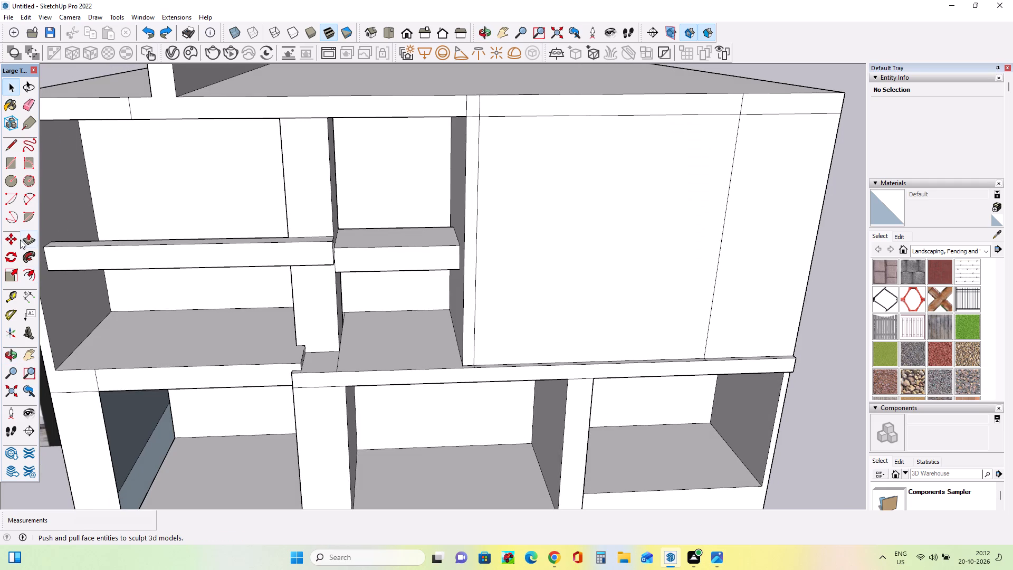
click(25, 237)
click(589, 311)
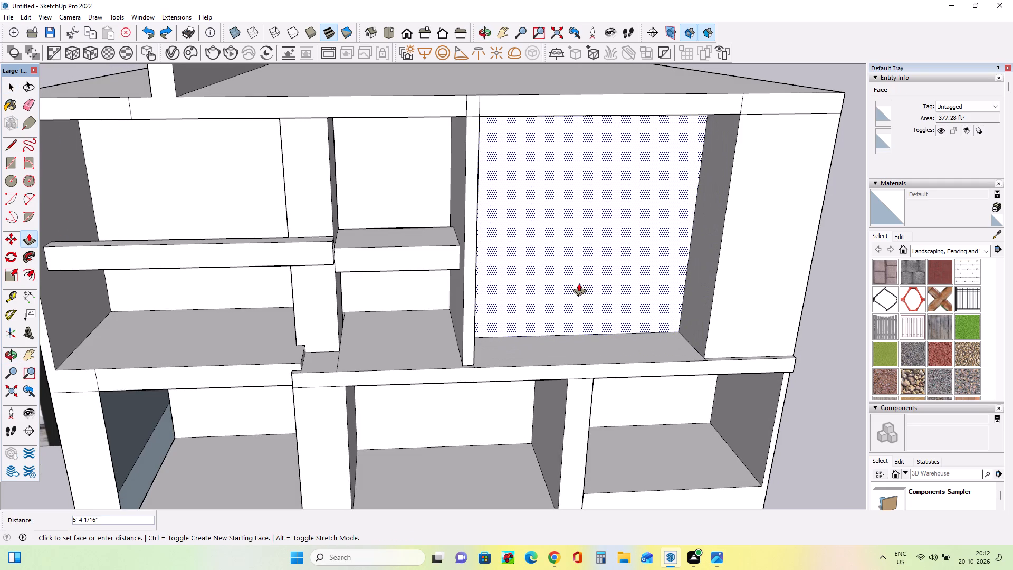
click(578, 281)
Push the back wall of the new upper-floor recess another 8' 8 9/16" deeper.
scroll(599, 302, down, 6)
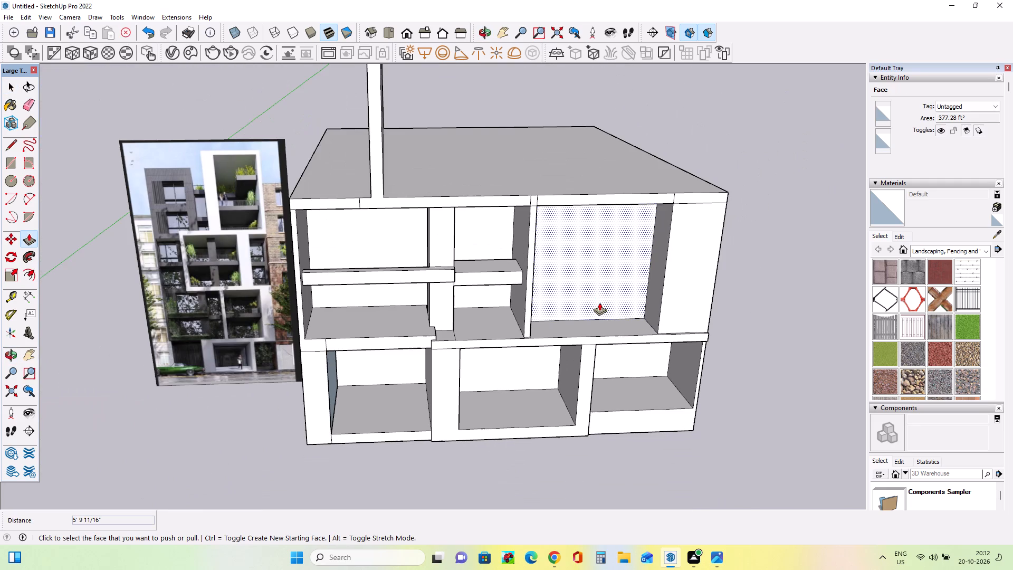
middle_click(599, 303)
scroll(589, 281, up, 4)
scroll(589, 281, down, 2)
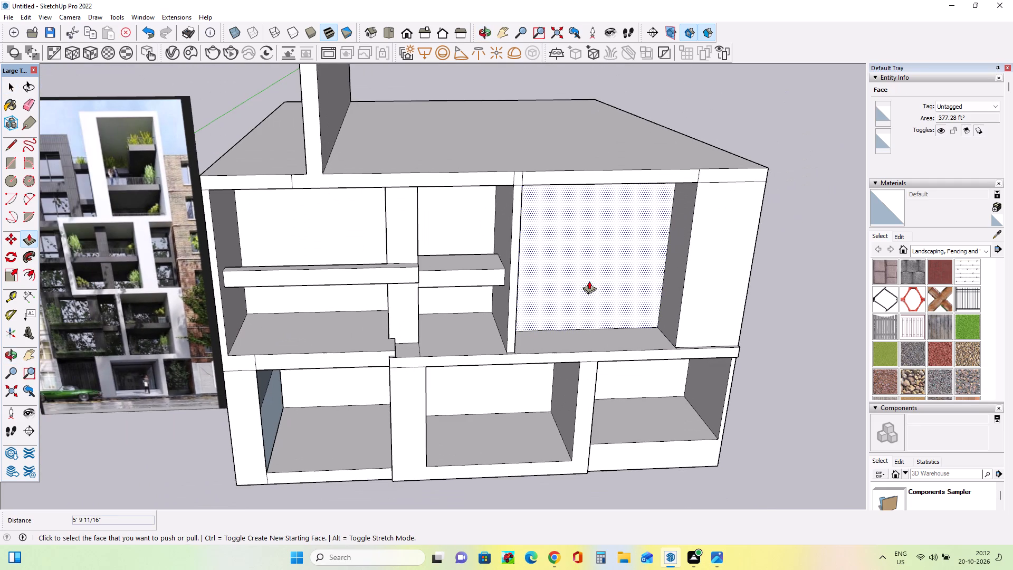
scroll(589, 281, up, 1)
middle_drag(589, 281, 537, 278)
click(544, 281)
click(544, 255)
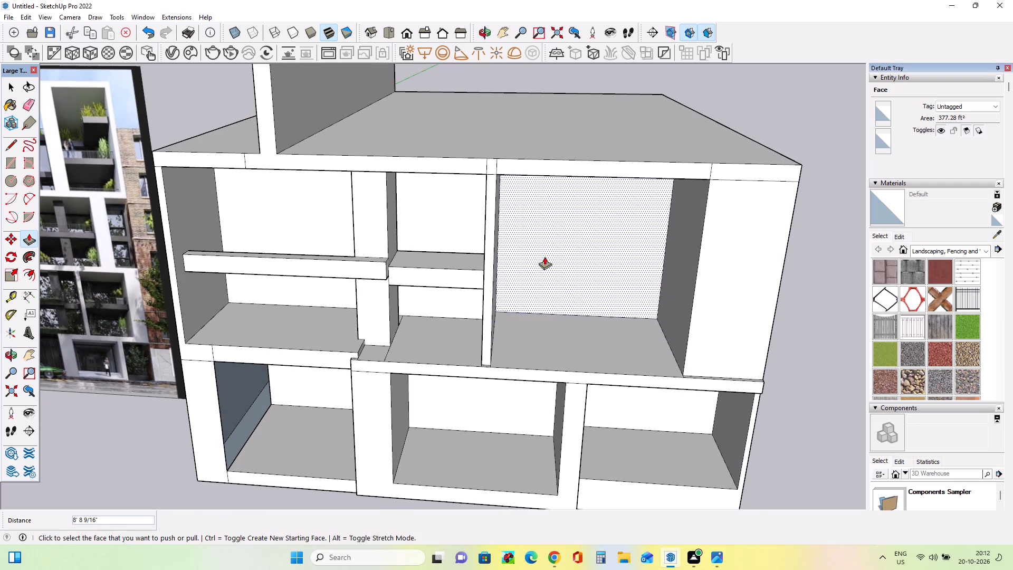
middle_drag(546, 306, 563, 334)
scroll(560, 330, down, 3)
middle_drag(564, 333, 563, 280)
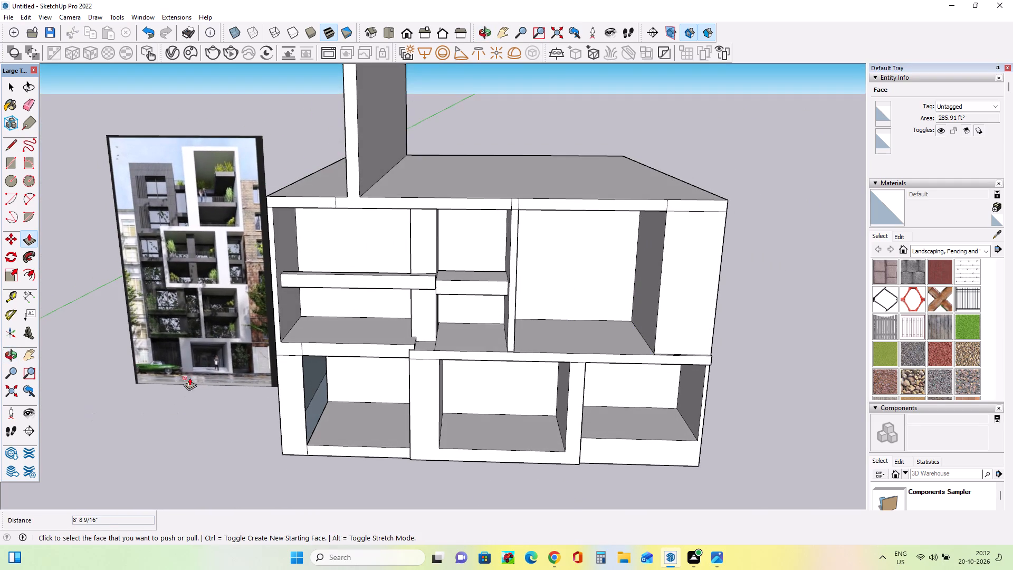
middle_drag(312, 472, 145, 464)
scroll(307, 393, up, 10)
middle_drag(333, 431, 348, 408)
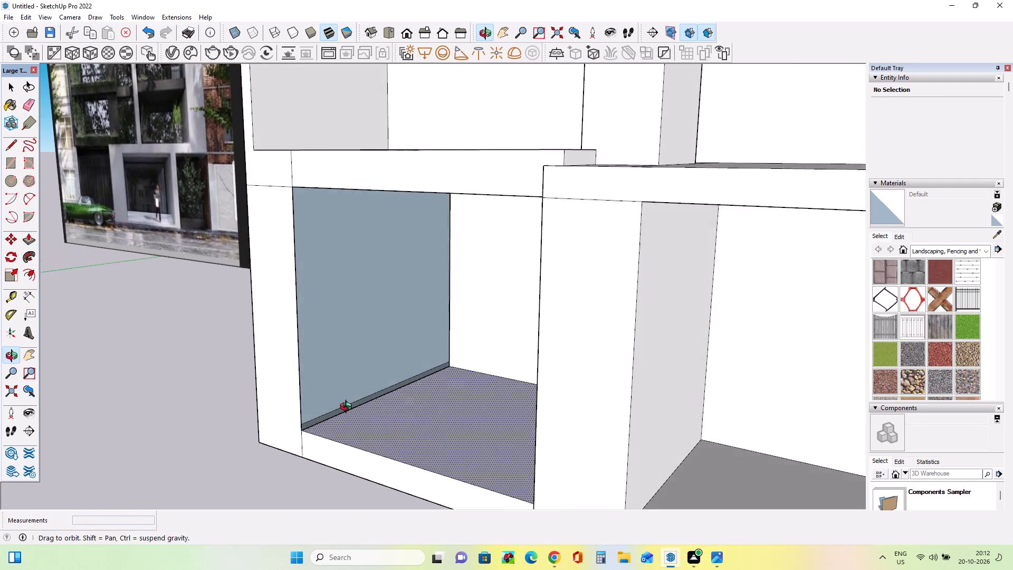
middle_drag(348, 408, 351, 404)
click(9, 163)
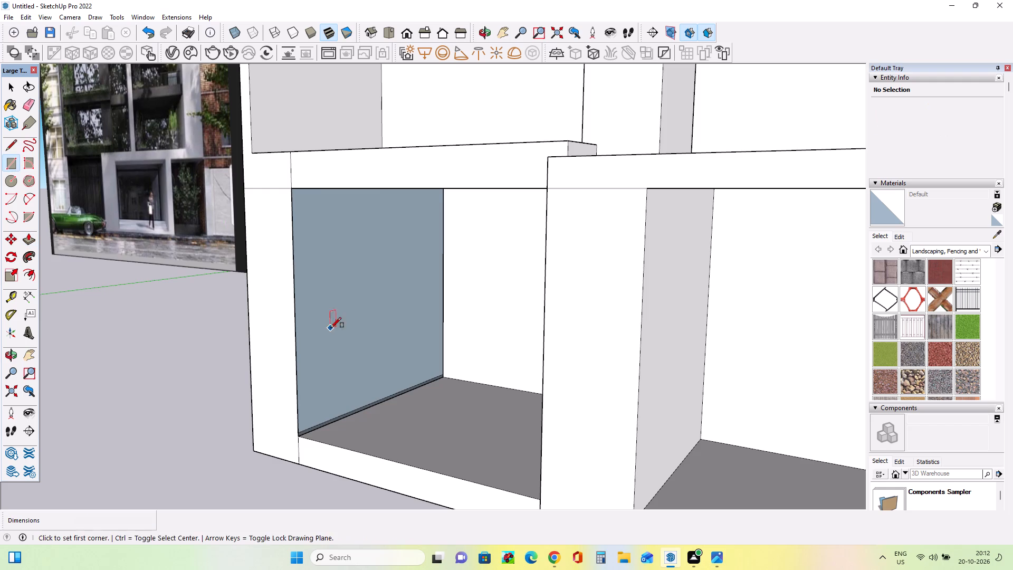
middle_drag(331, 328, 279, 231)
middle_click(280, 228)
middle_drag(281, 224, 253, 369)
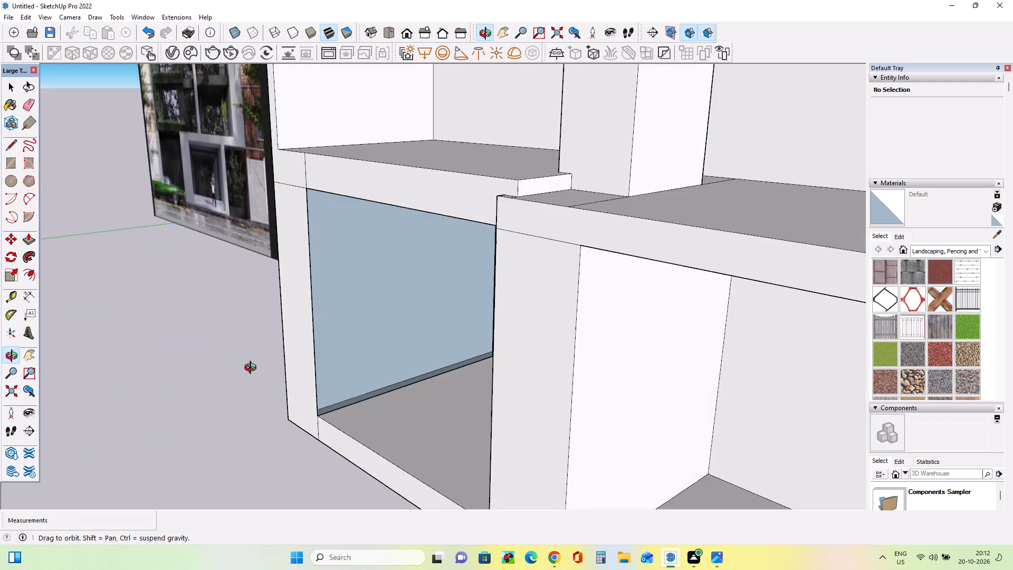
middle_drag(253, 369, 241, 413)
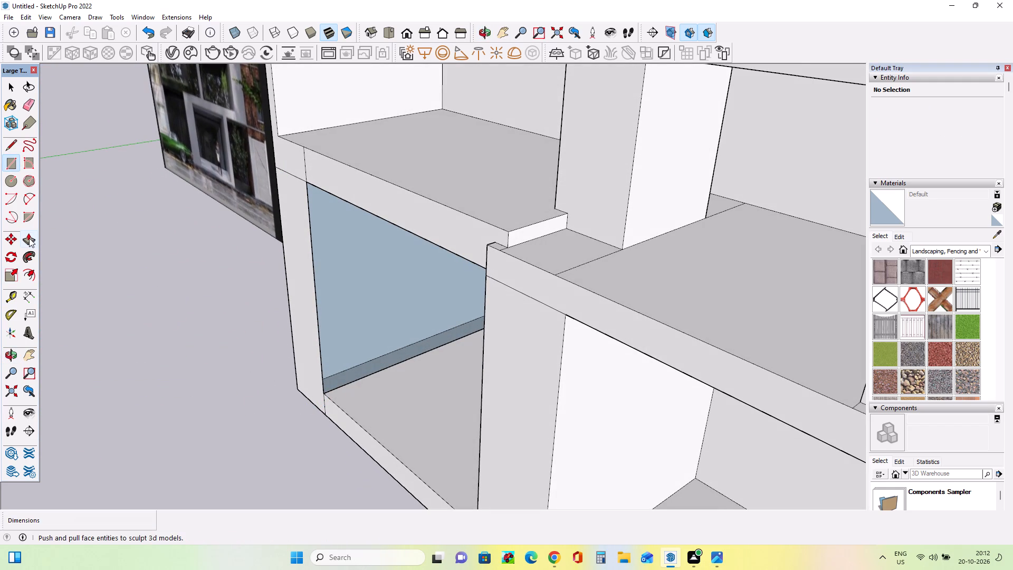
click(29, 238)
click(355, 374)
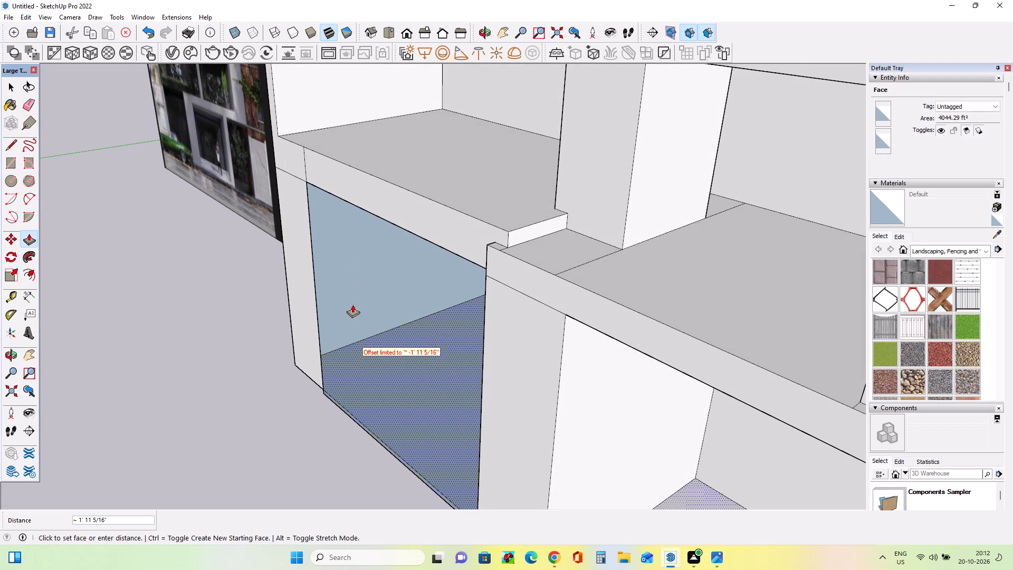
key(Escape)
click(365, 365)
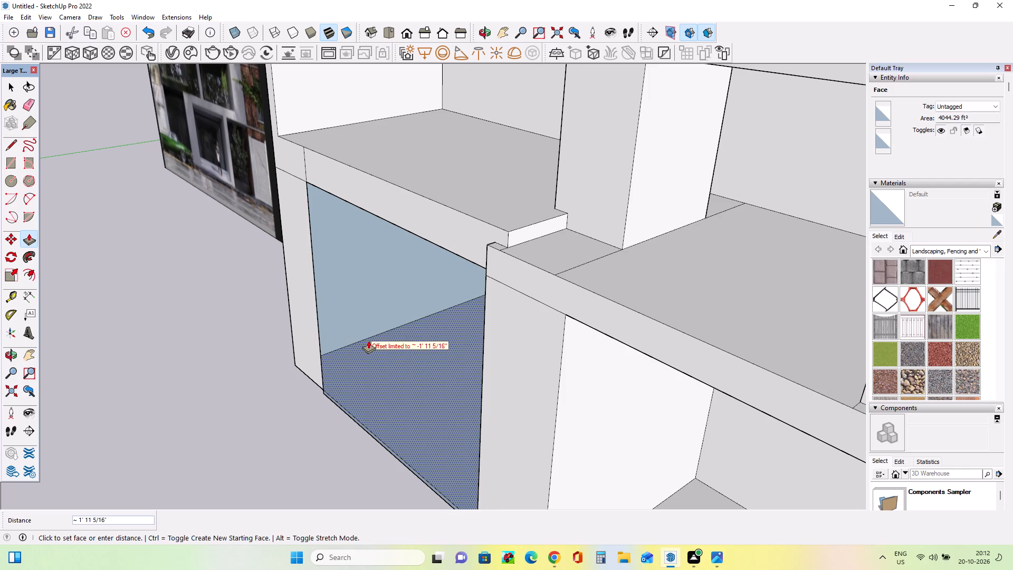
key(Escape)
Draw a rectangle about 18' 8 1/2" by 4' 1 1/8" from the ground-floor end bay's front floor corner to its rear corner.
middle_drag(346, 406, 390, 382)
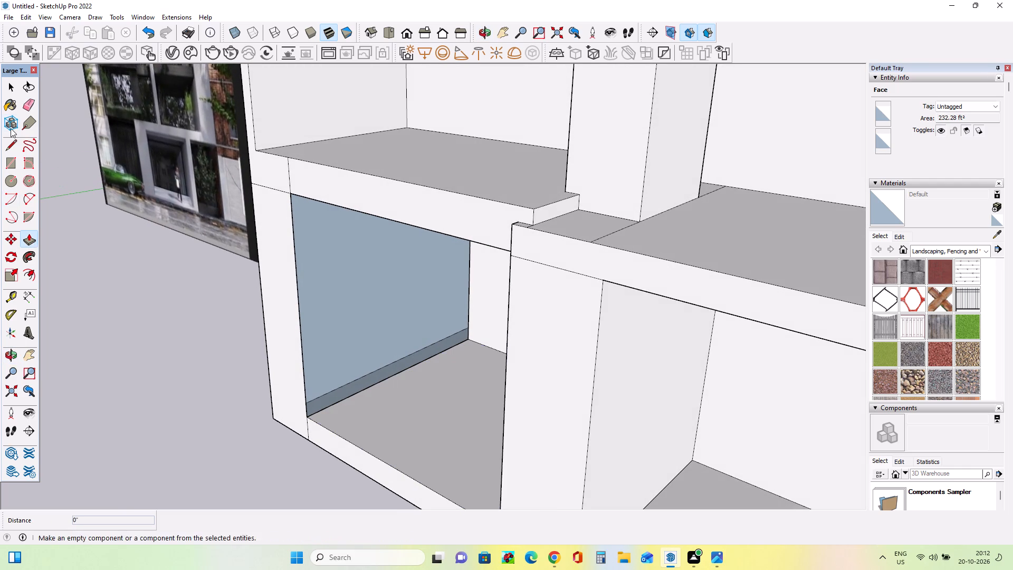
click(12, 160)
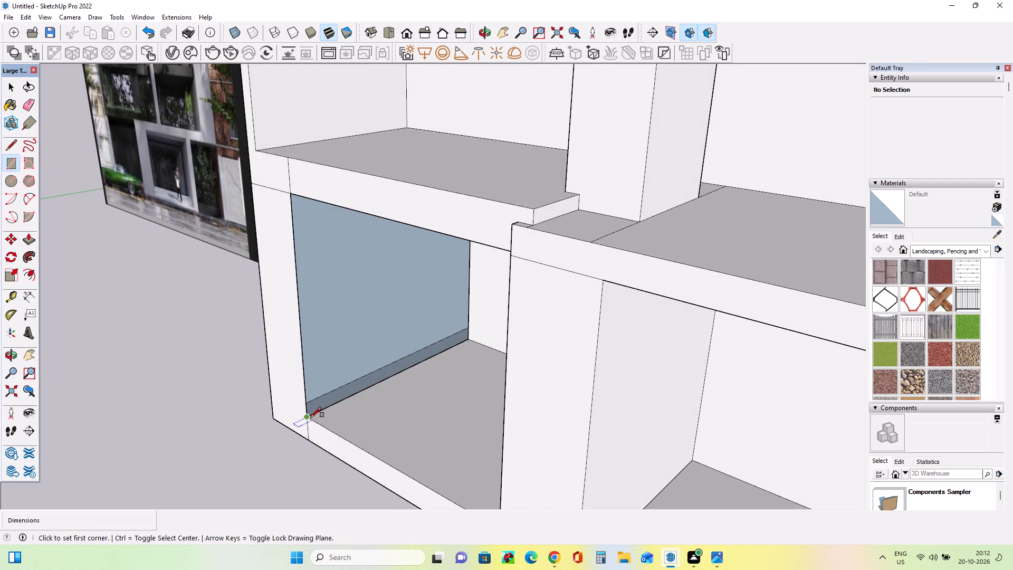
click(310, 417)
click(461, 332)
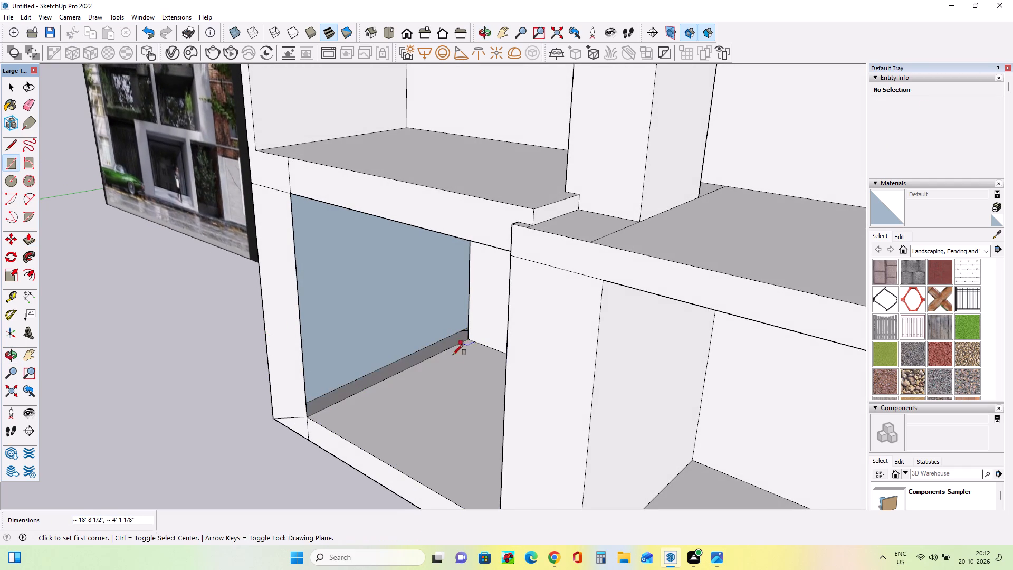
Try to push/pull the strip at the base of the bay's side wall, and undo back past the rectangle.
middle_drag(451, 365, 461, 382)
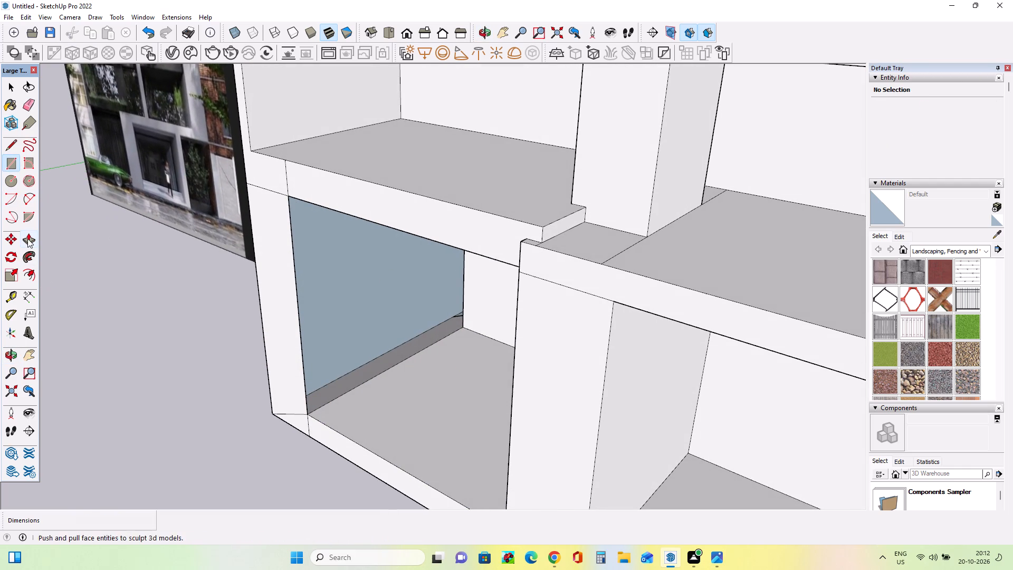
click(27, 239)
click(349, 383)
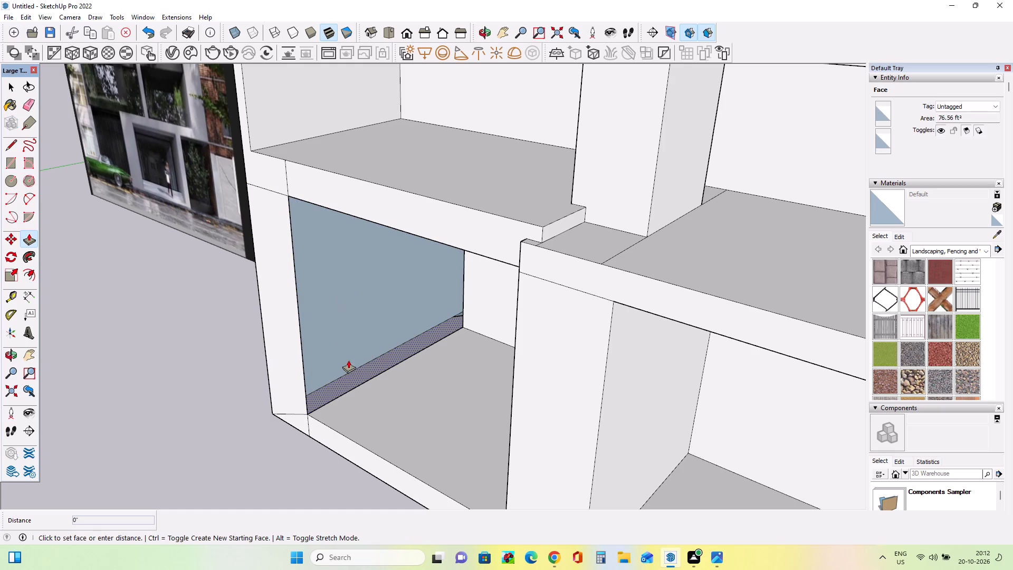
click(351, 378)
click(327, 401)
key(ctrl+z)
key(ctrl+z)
Examine the side wall's base and the floor edge inside the ground-floor end bay up close.
middle_drag(352, 405, 289, 413)
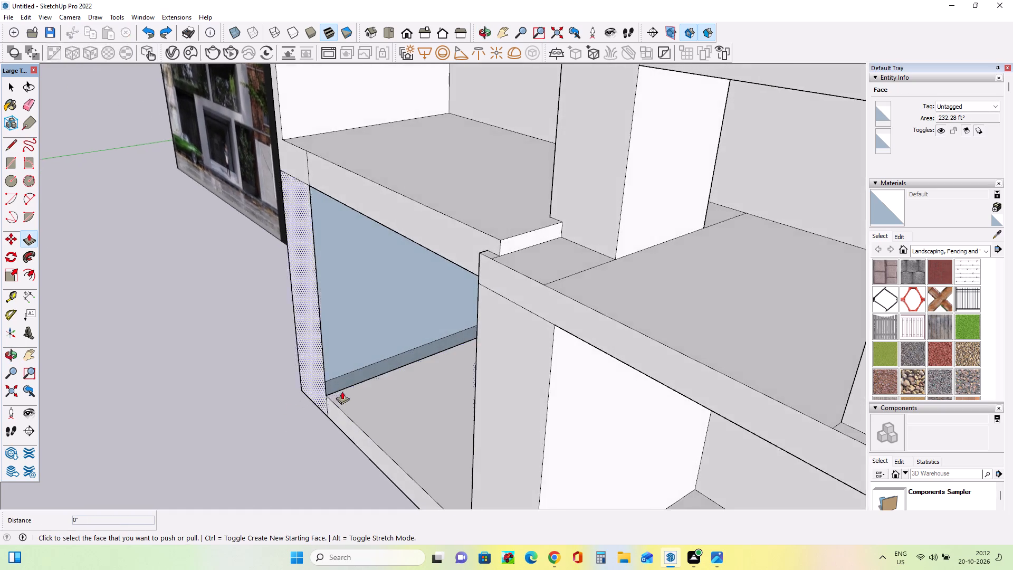
scroll(350, 383, up, 8)
middle_drag(366, 402, 513, 469)
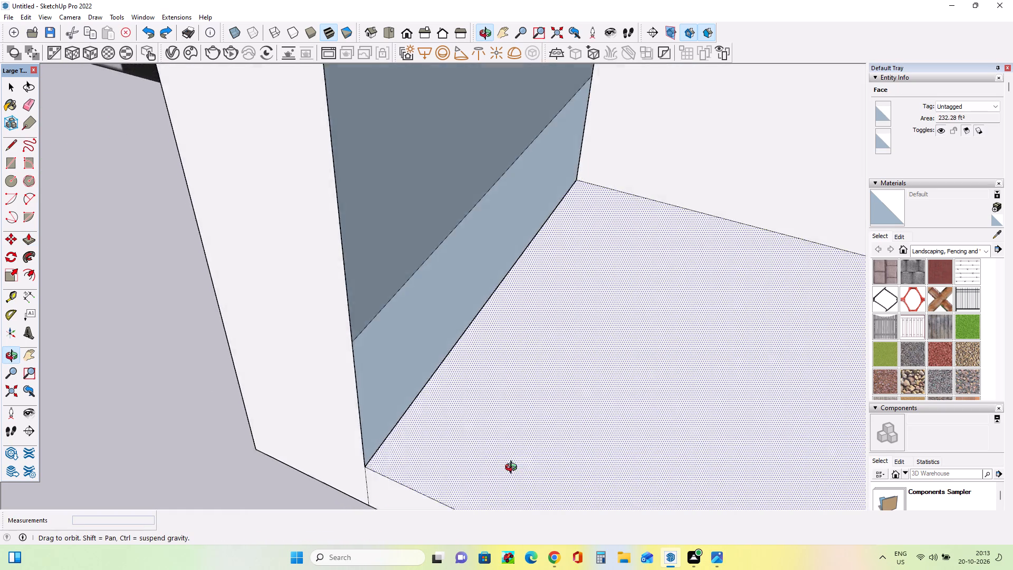
middle_drag(513, 469, 610, 433)
scroll(455, 358, down, 1)
scroll(455, 358, up, 6)
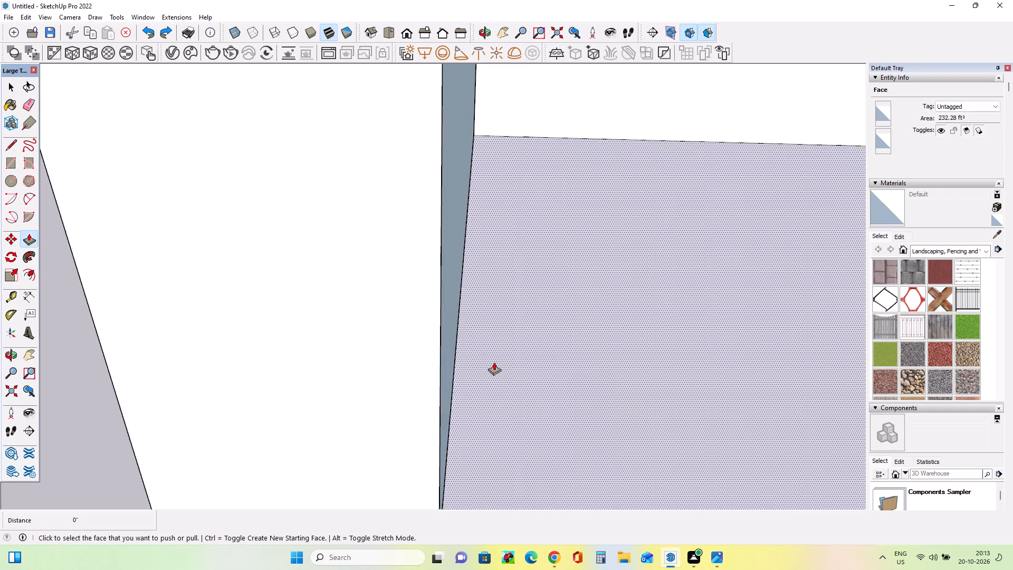
middle_drag(494, 362, 446, 417)
scroll(371, 280, up, 8)
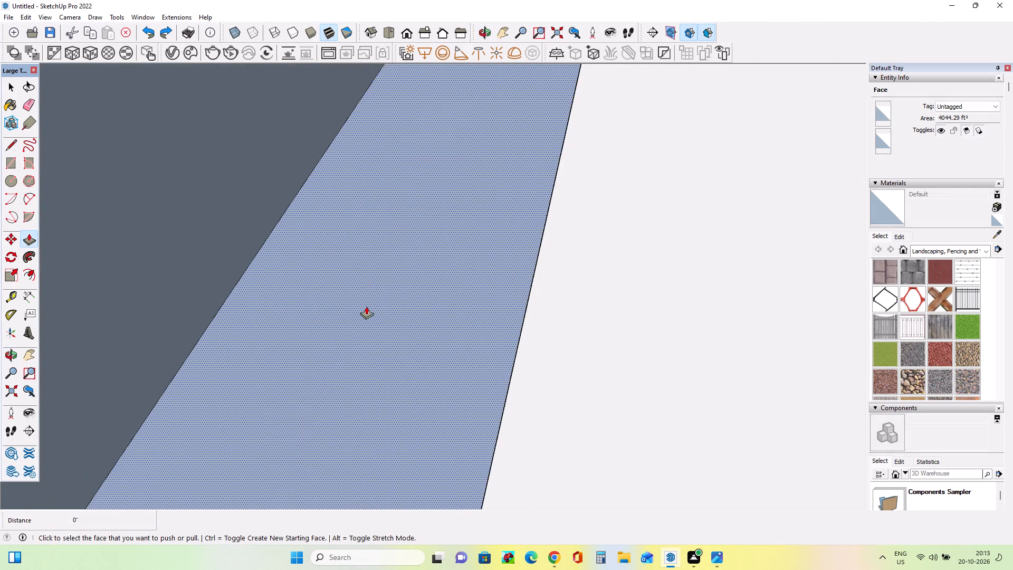
middle_drag(376, 315, 561, 253)
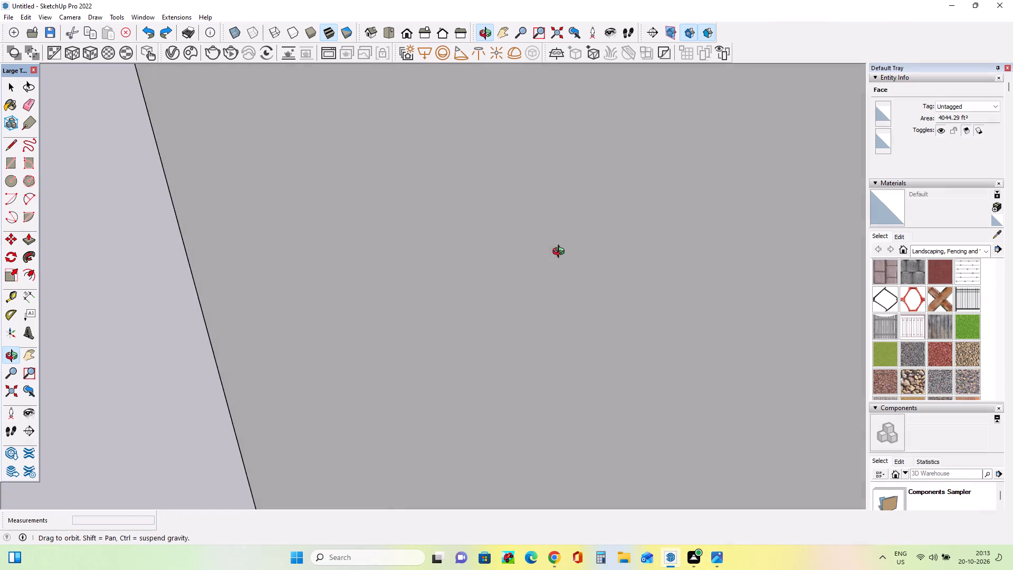
middle_drag(561, 253, 466, 250)
scroll(466, 250, down, 4)
scroll(290, 295, down, 8)
scroll(202, 306, down, 15)
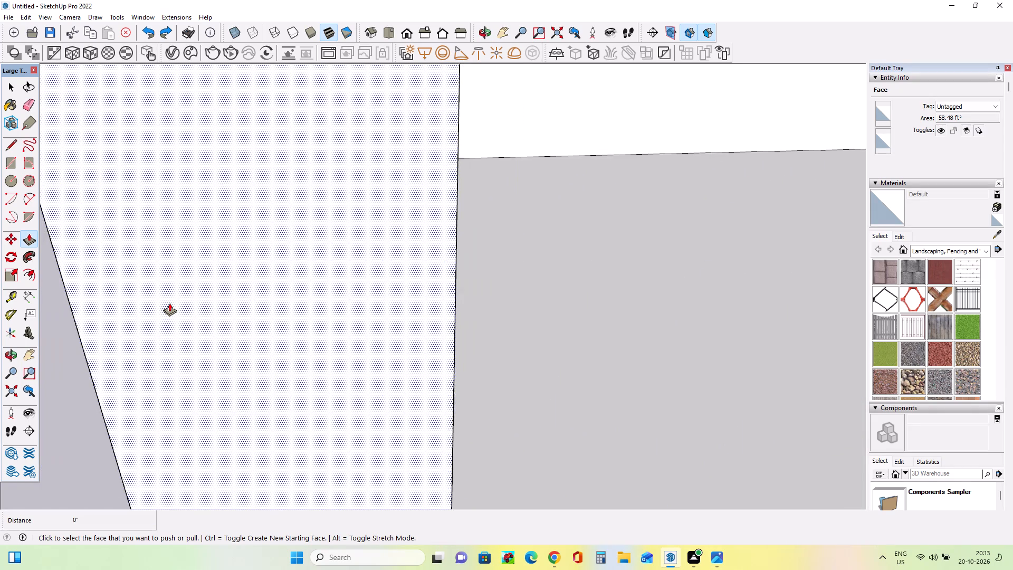
scroll(169, 303, down, 14)
scroll(169, 302, up, 1)
scroll(169, 302, down, 8)
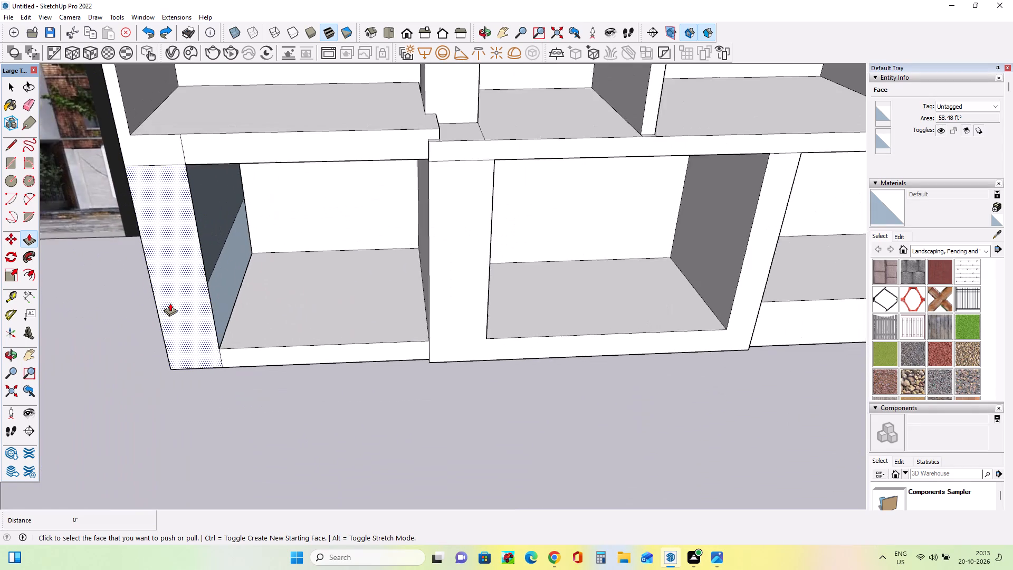
Push/pull the ceiling face inside the ground-floor end bay by about 1 1/16".
middle_drag(254, 283, 183, 74)
scroll(224, 213, up, 2)
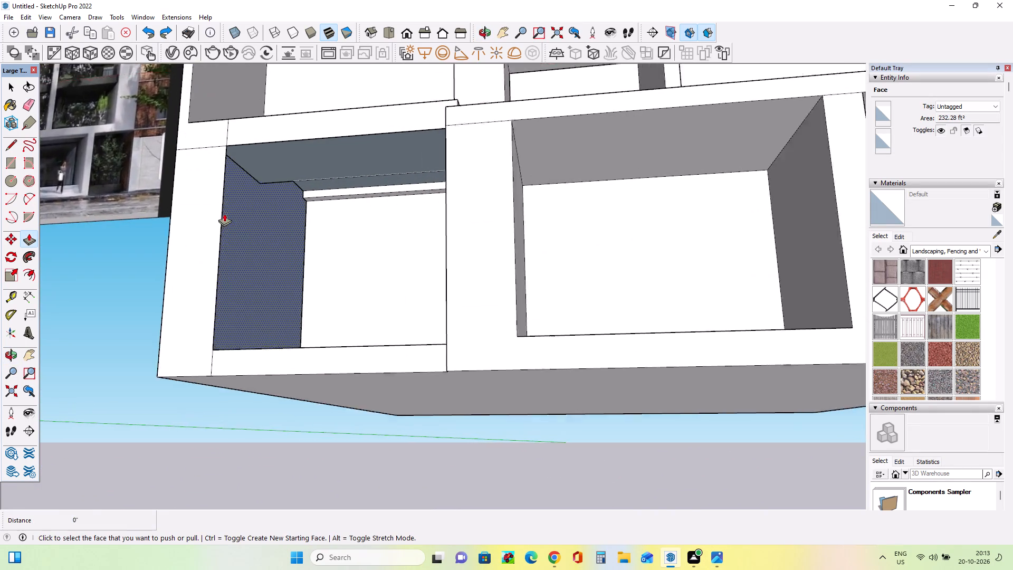
scroll(224, 213, up, 5)
middle_drag(356, 228, 284, 231)
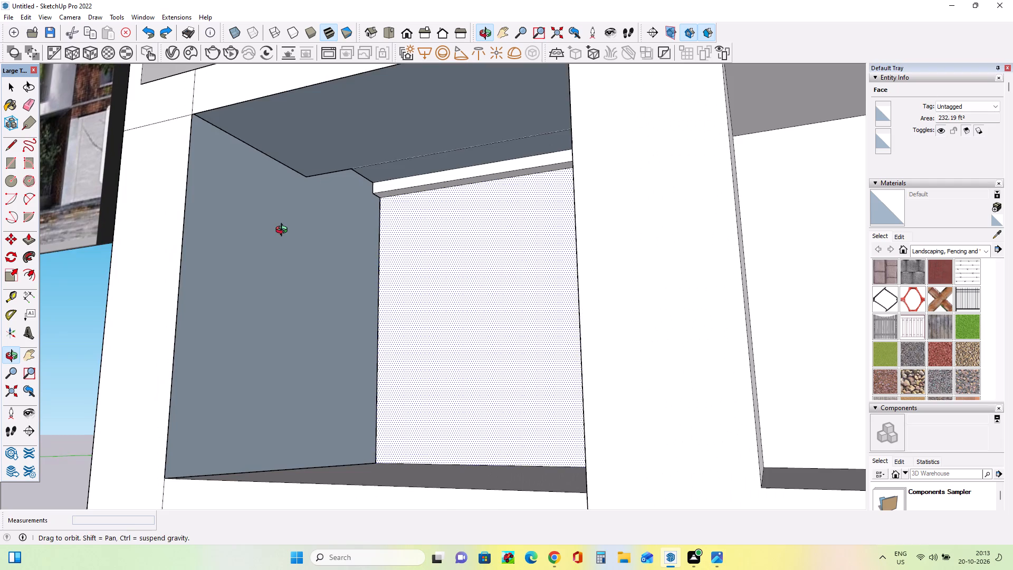
middle_drag(284, 231, 286, 253)
click(324, 144)
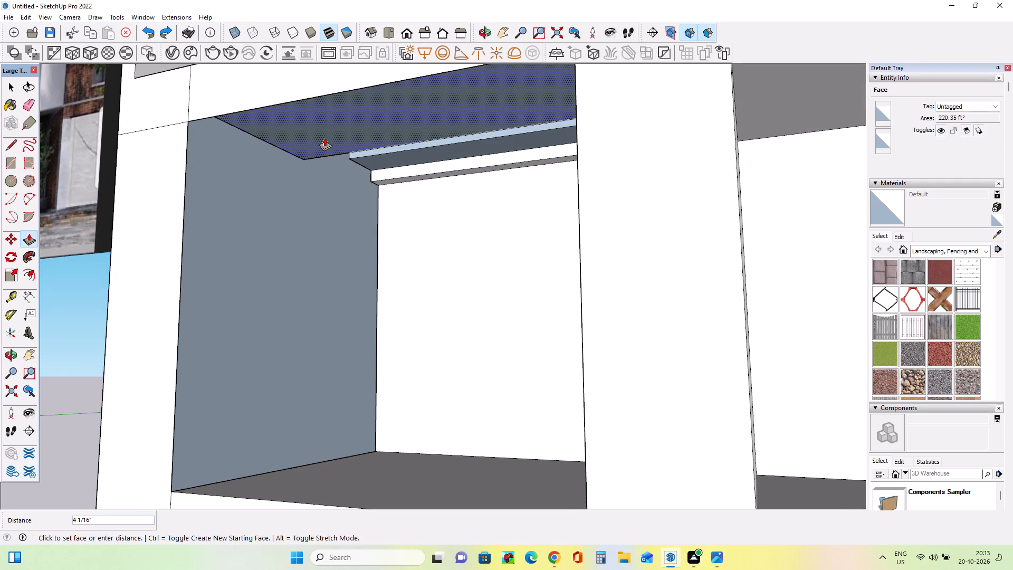
click(326, 142)
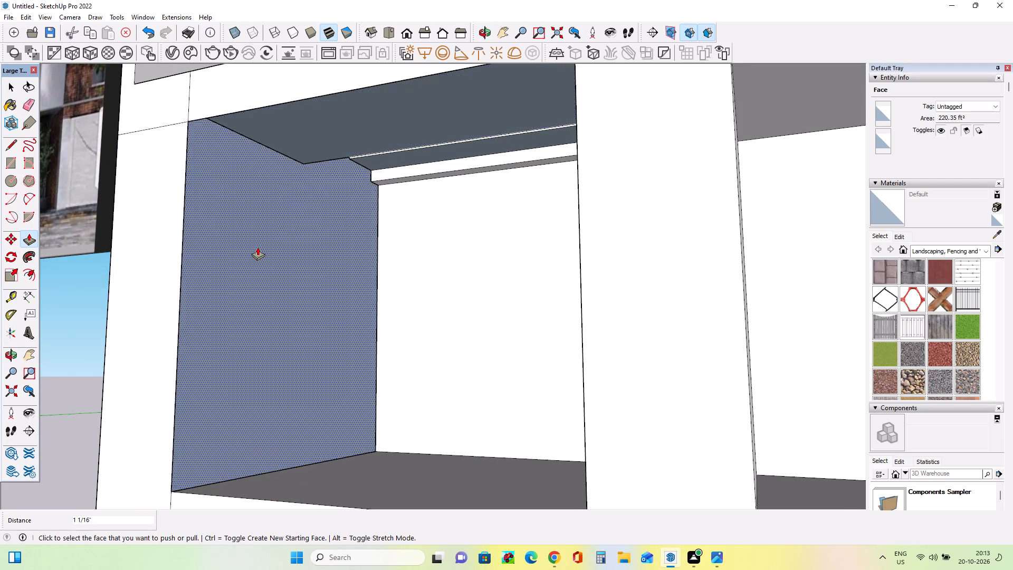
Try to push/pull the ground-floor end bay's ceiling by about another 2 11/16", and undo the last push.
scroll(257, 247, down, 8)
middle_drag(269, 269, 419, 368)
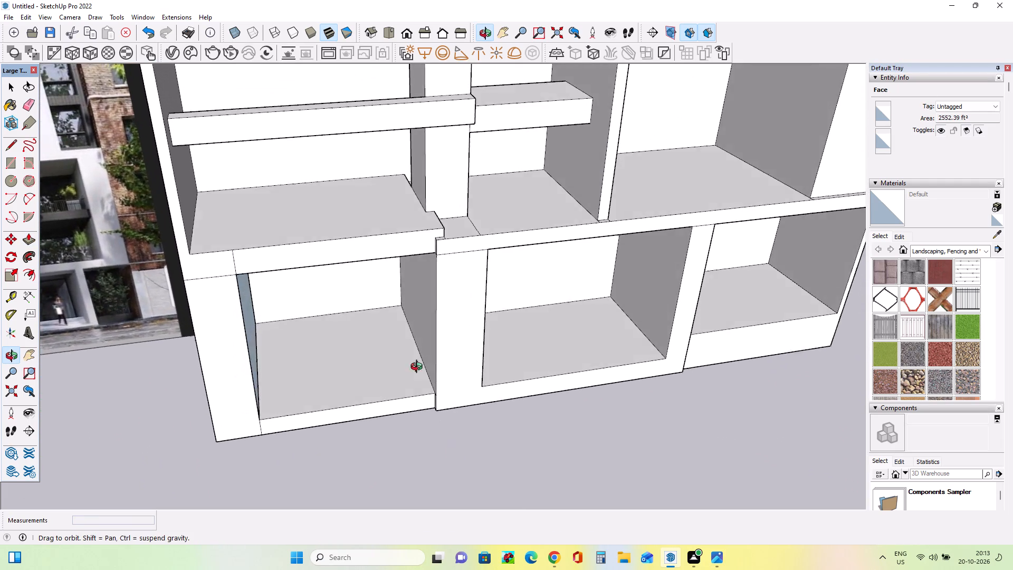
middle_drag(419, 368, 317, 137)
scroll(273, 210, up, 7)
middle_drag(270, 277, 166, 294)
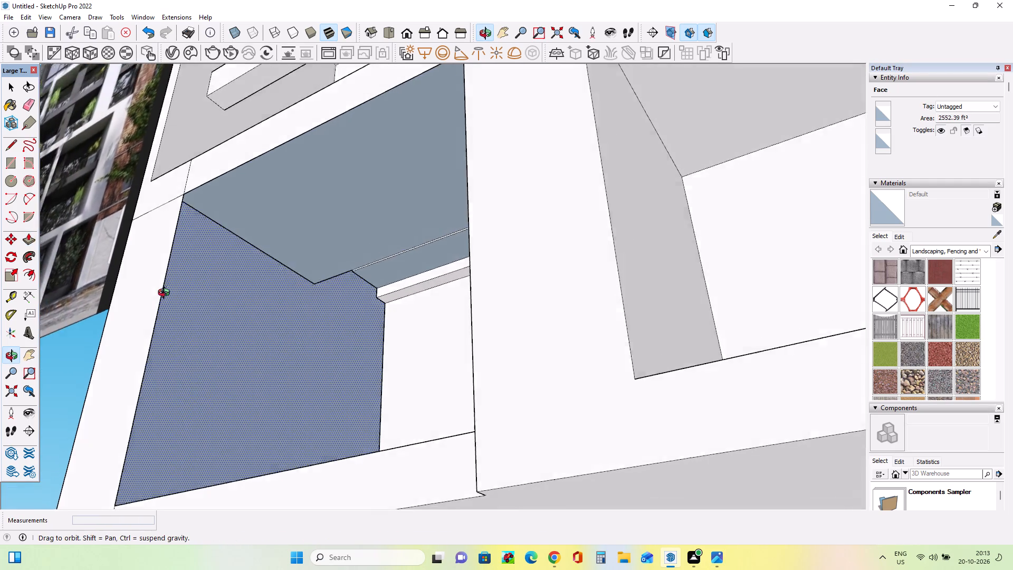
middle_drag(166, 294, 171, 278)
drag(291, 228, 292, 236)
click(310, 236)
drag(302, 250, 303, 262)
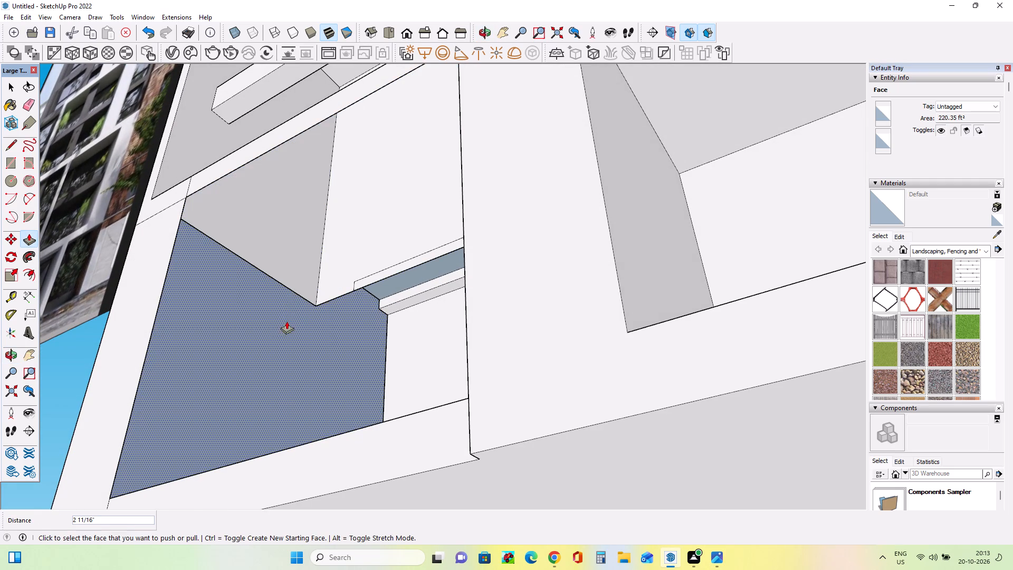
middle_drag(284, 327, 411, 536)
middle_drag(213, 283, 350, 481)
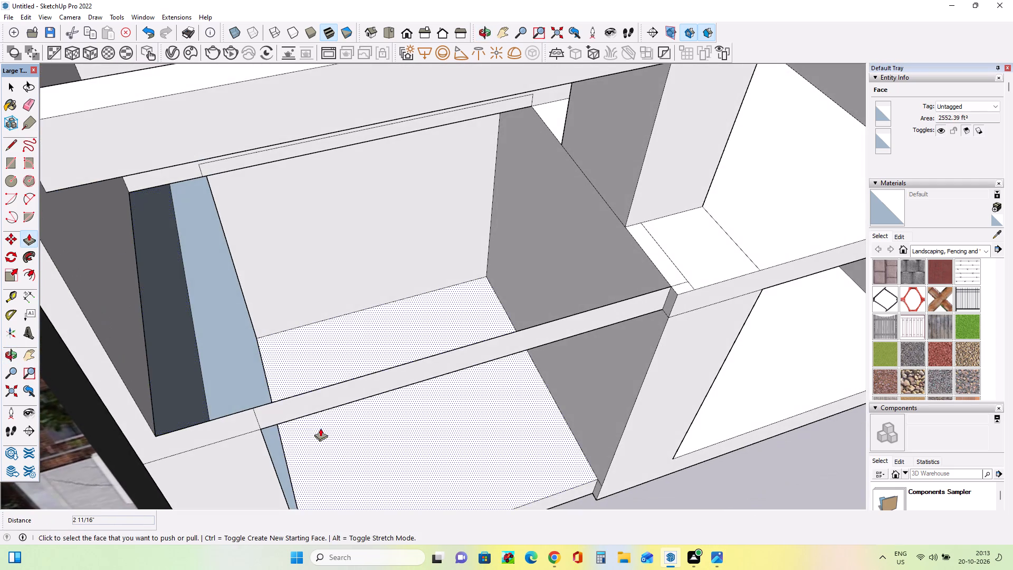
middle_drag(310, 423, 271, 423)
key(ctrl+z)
Examine the bays and roof of the model and compare the upper-floor end bay with the facade reference image.
middle_drag(251, 405, 185, 134)
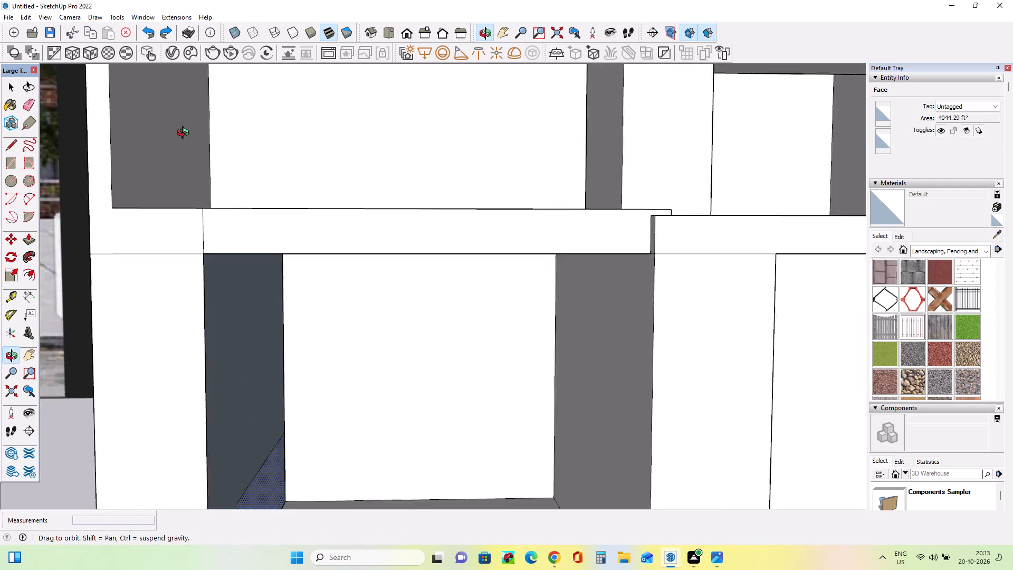
middle_drag(185, 134, 167, 151)
scroll(167, 151, down, 4)
scroll(152, 229, down, 6)
middle_drag(184, 275, 286, 377)
scroll(286, 377, down, 5)
scroll(240, 377, down, 5)
scroll(266, 213, up, 6)
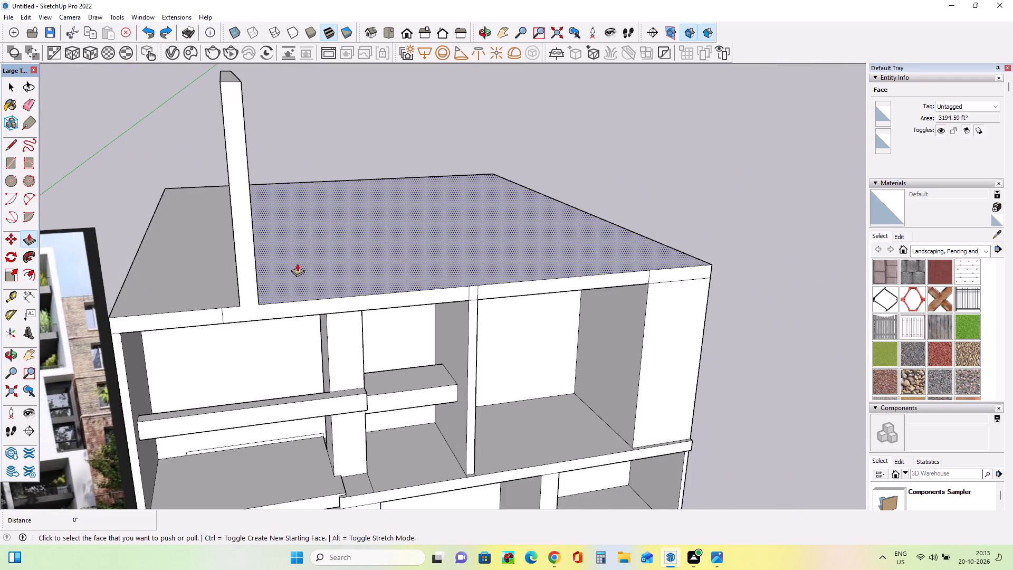
scroll(302, 266, down, 2)
middle_drag(318, 304, 320, 318)
scroll(326, 317, down, 4)
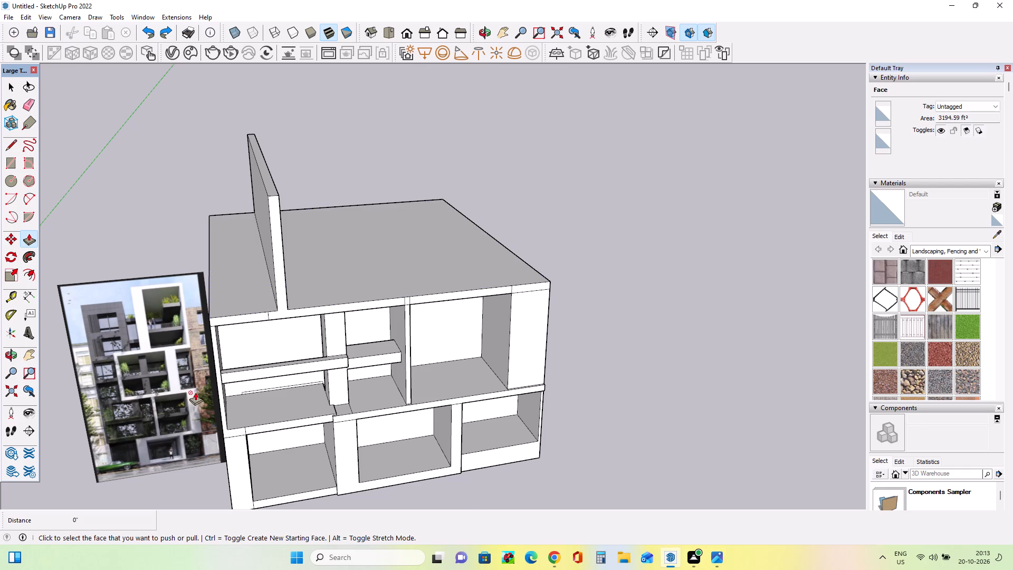
scroll(157, 400, up, 7)
scroll(157, 398, down, 4)
scroll(108, 419, up, 3)
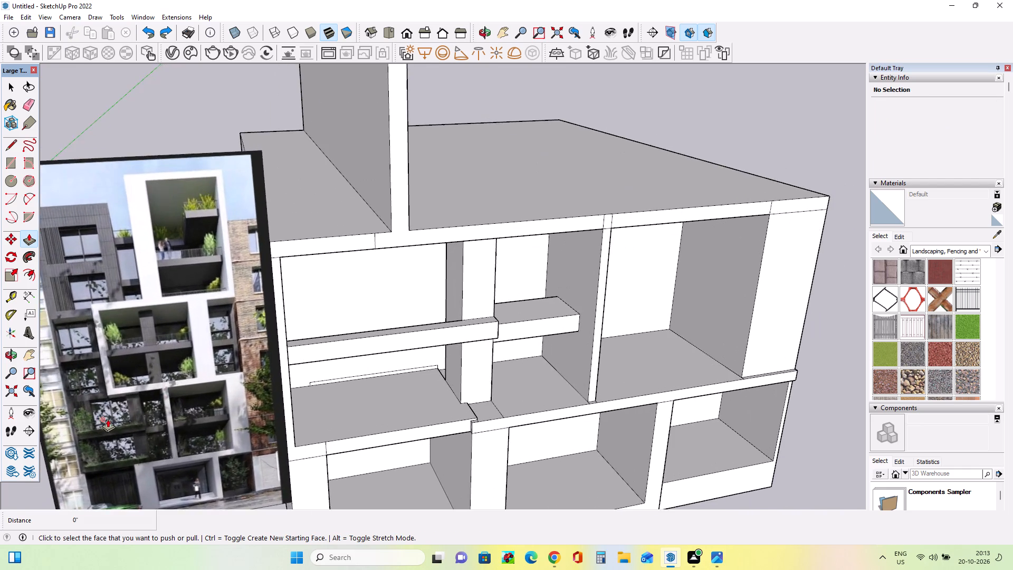
scroll(108, 419, up, 4)
middle_drag(153, 413, 146, 419)
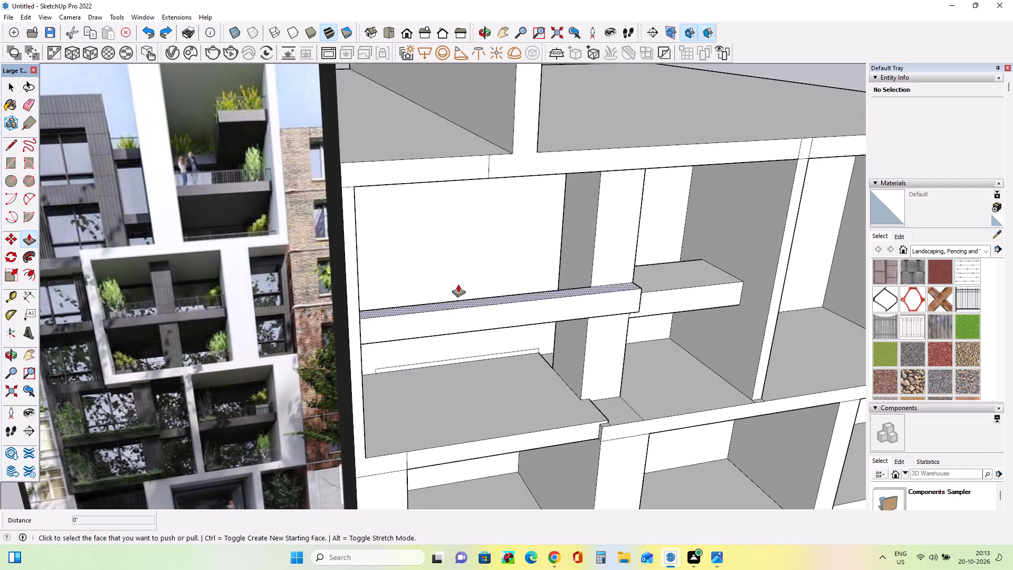
Push/pull the back wall behind the upper-floor end bay's beam and column by about 3' 1 9/16".
middle_drag(467, 274, 453, 236)
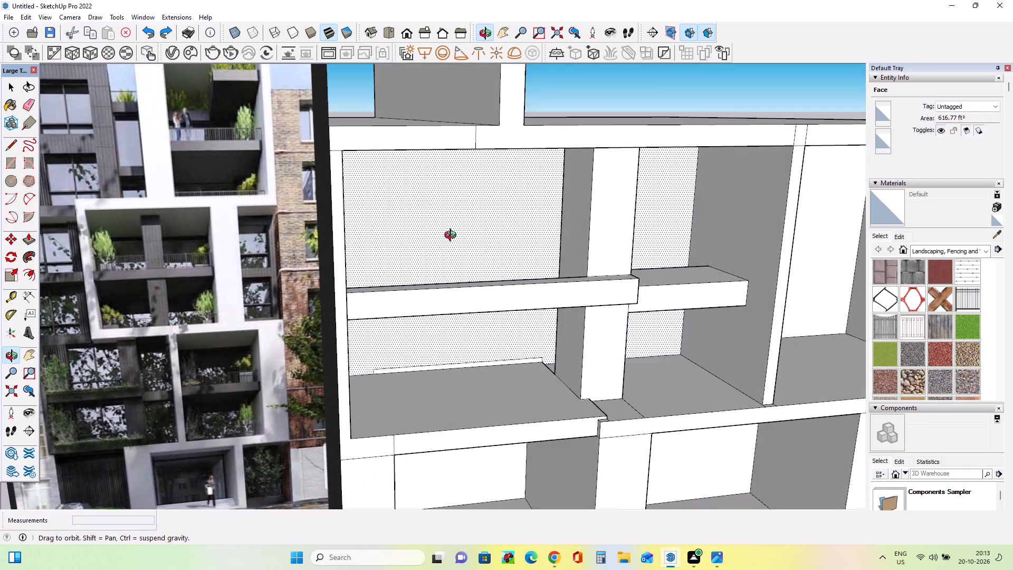
middle_drag(453, 236, 431, 245)
scroll(431, 246, down, 3)
click(431, 246)
click(438, 270)
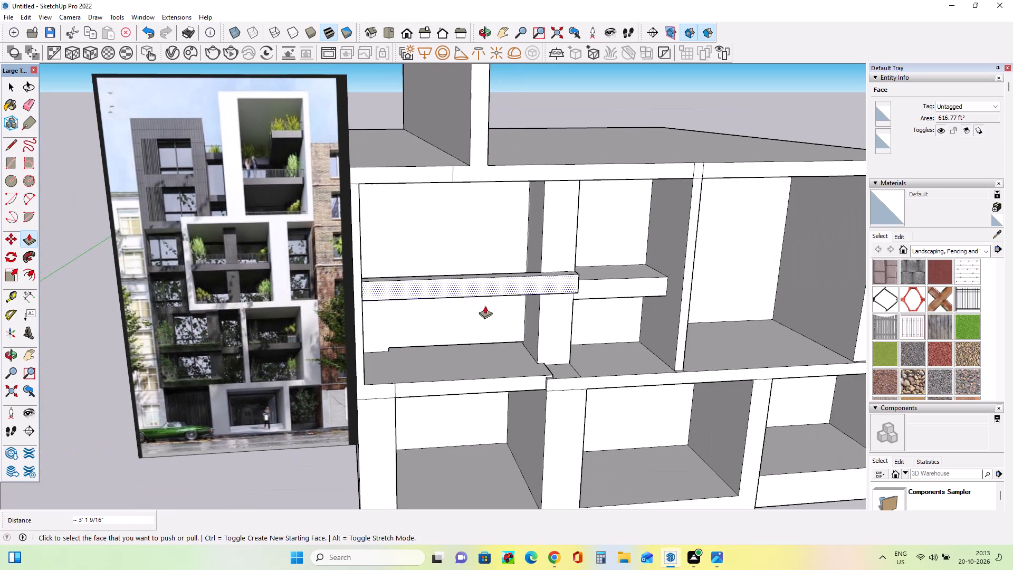
Examine the building's outer side wall and the upper-floor end bay from several angles beside the reference image.
middle_drag(485, 306, 1012, 226)
scroll(706, 251, down, 1)
middle_drag(503, 263, 778, 263)
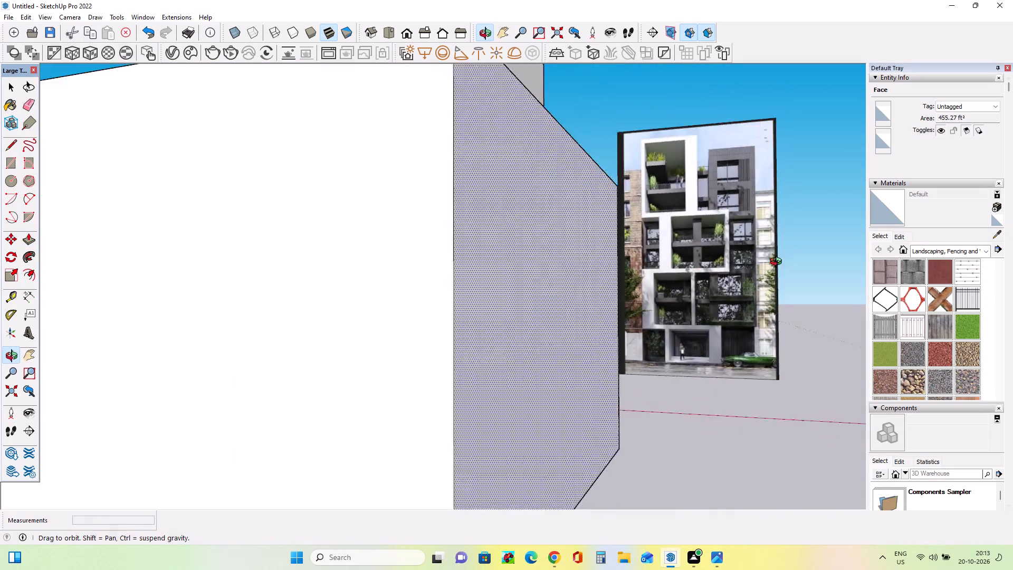
middle_drag(778, 263, 789, 264)
scroll(790, 264, down, 2)
middle_drag(637, 293, 0, 322)
middle_drag(520, 297, 266, 336)
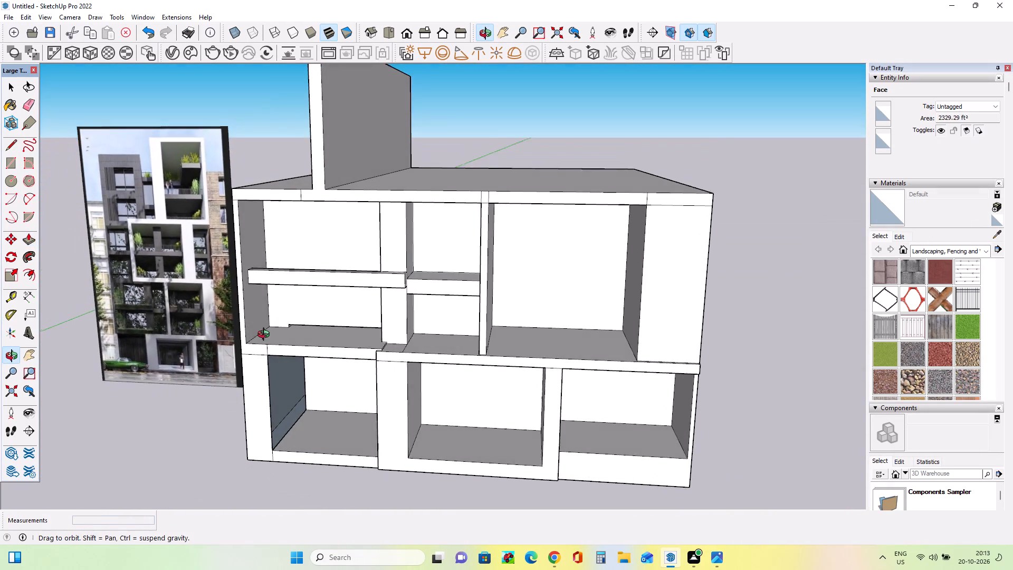
middle_drag(266, 336, 265, 336)
scroll(333, 228, up, 3)
middle_drag(333, 235, 406, 250)
scroll(402, 246, down, 5)
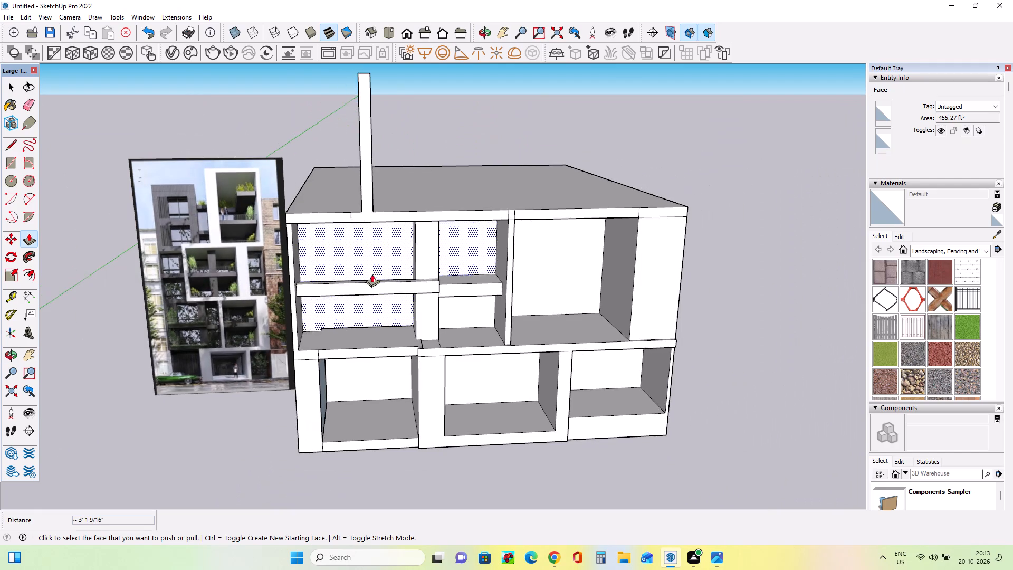
middle_drag(312, 289, 335, 341)
scroll(318, 337, up, 4)
middle_click(320, 351)
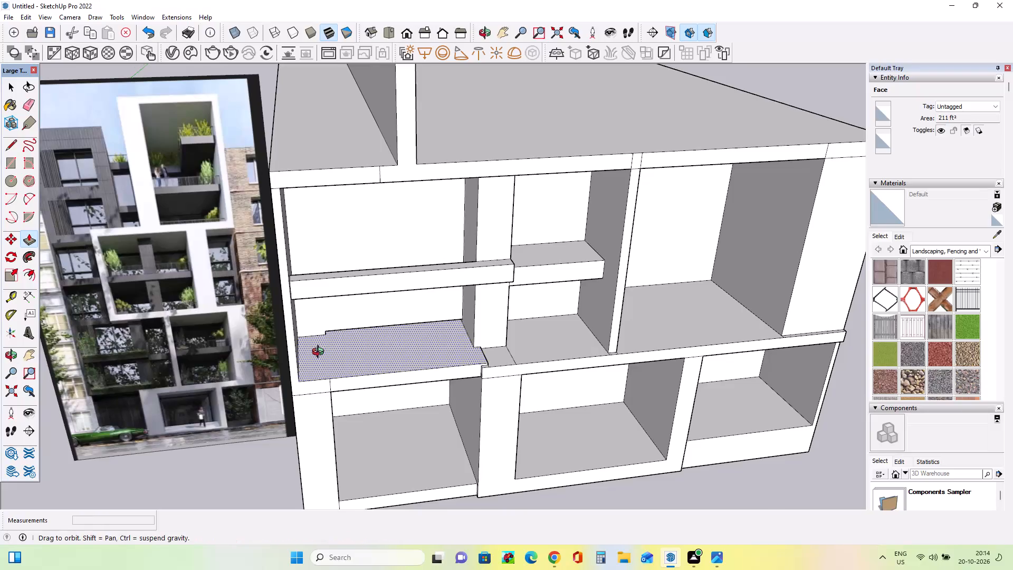
Draw a rectangle about 1' 10 7/8" by 5' 11 5/16" on the upper-floor end bay's floor, starting at its outer side edge, using the reference as a guide.
click(11, 163)
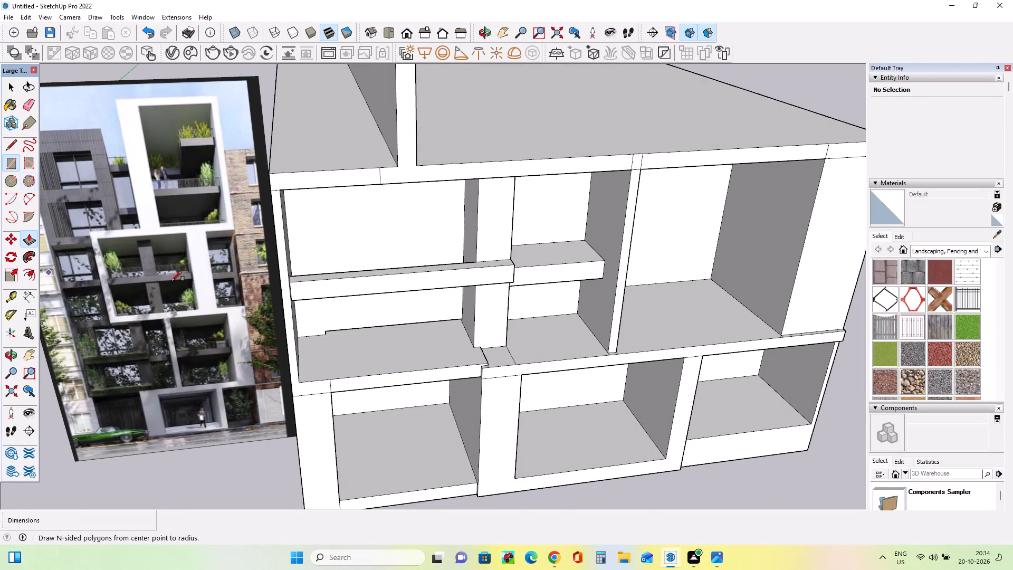
scroll(144, 419, up, 3)
scroll(91, 415, up, 2)
scroll(91, 415, down, 1)
scroll(91, 413, up, 5)
scroll(136, 400, down, 3)
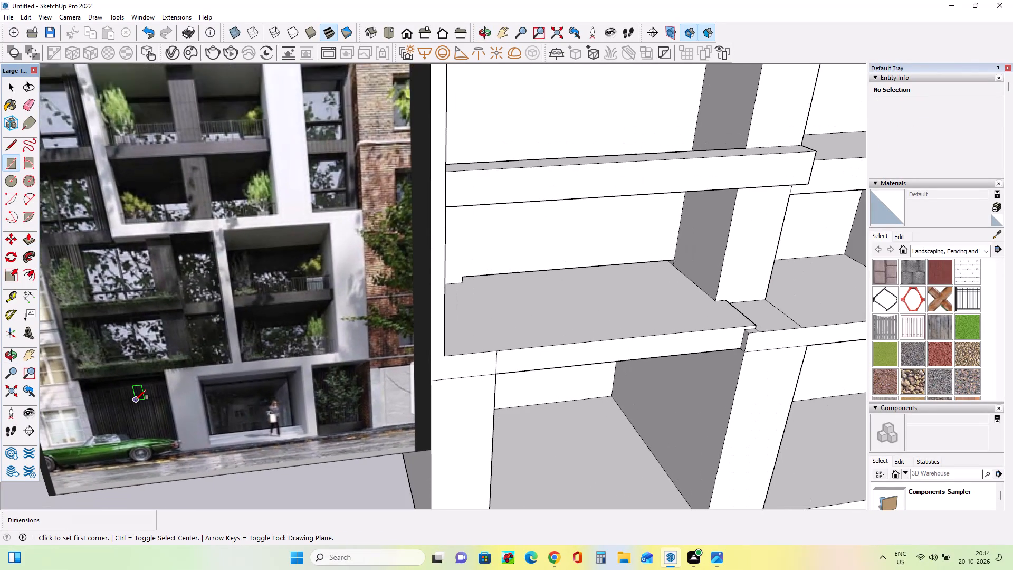
scroll(136, 400, down, 6)
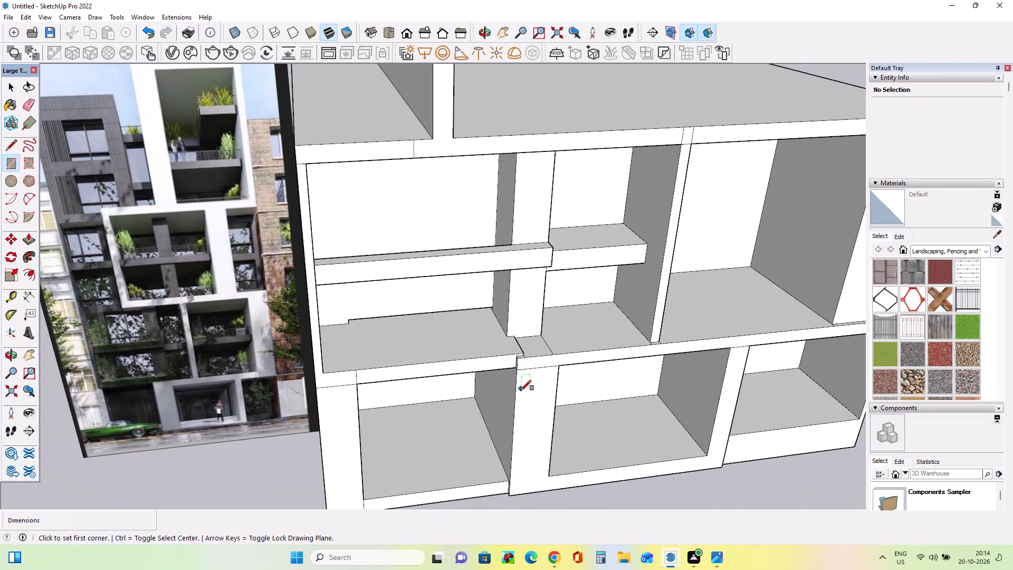
middle_drag(518, 391, 456, 414)
middle_drag(317, 342, 364, 350)
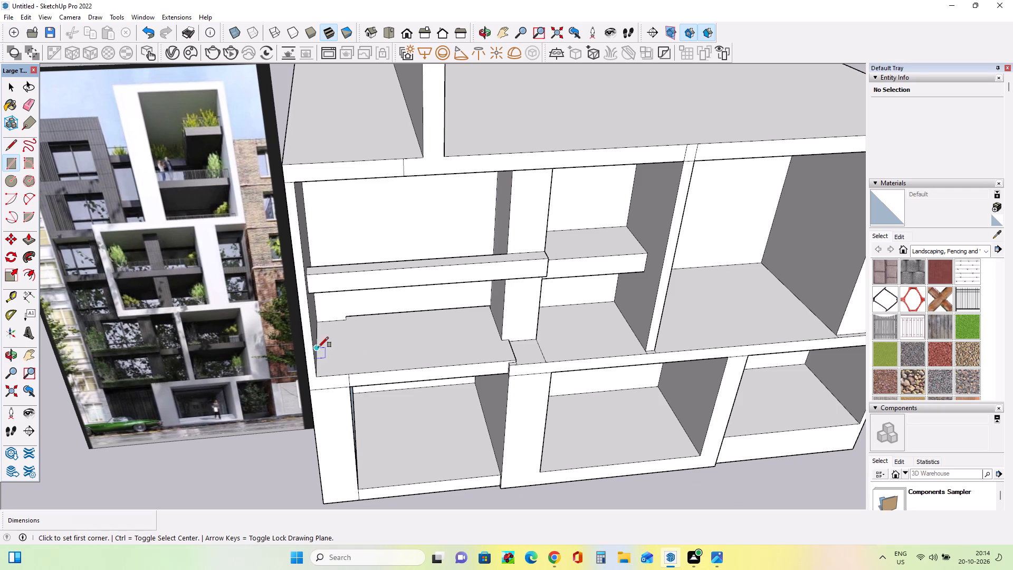
click(317, 351)
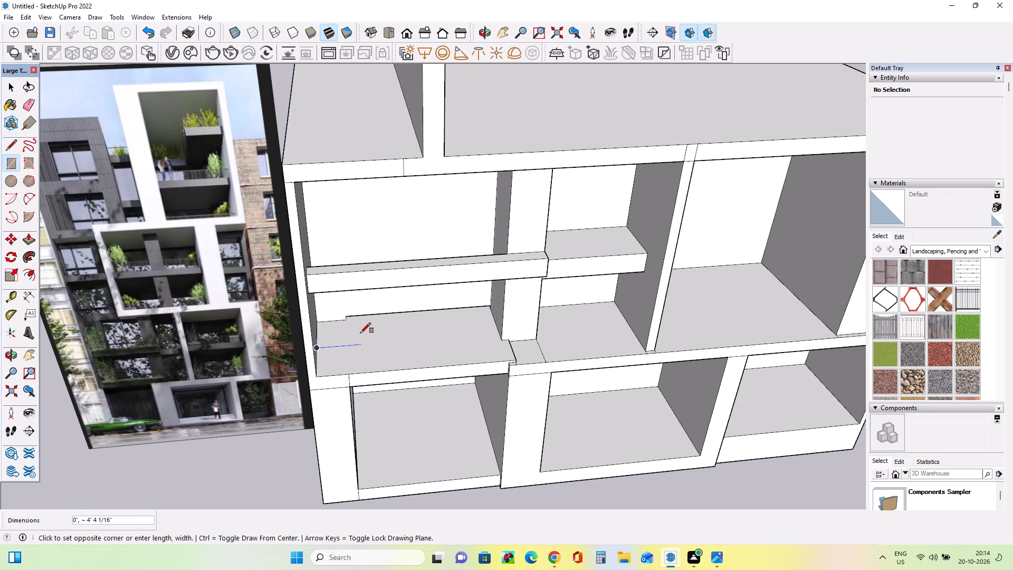
middle_drag(360, 335, 425, 289)
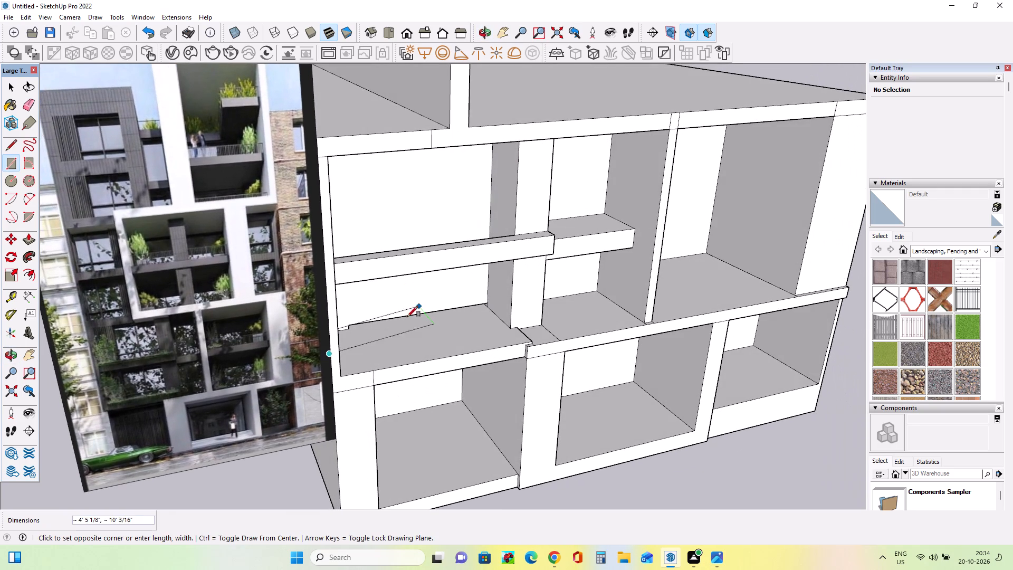
scroll(165, 358, up, 13)
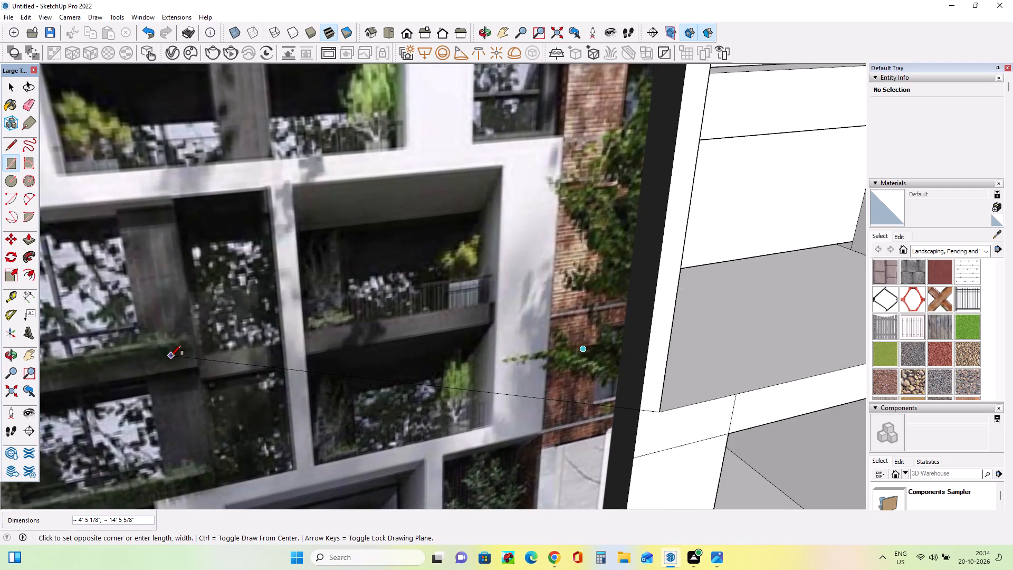
scroll(171, 356, down, 7)
scroll(171, 355, up, 1)
scroll(171, 355, down, 5)
scroll(93, 356, up, 3)
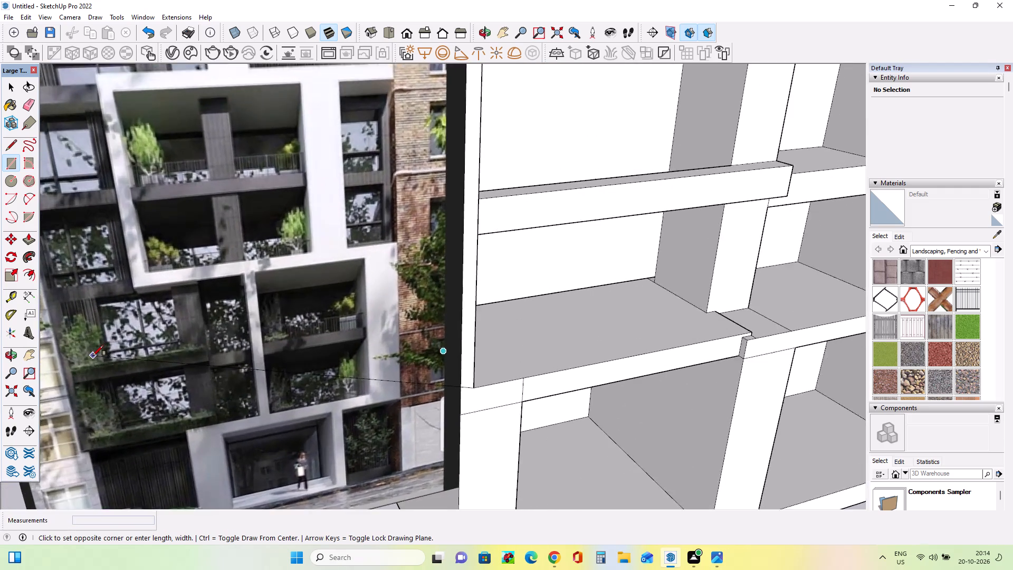
scroll(93, 356, up, 12)
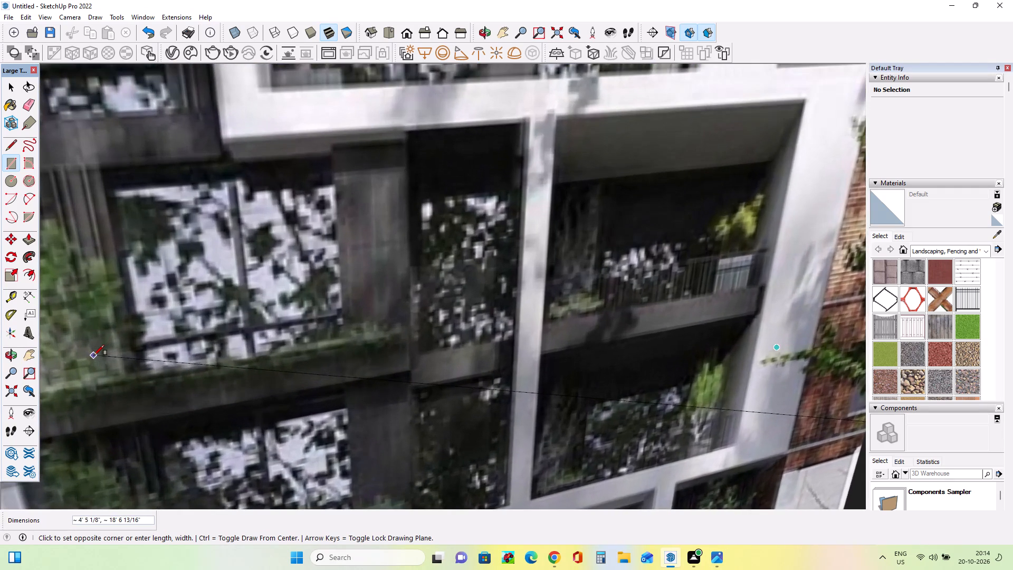
scroll(94, 355, down, 15)
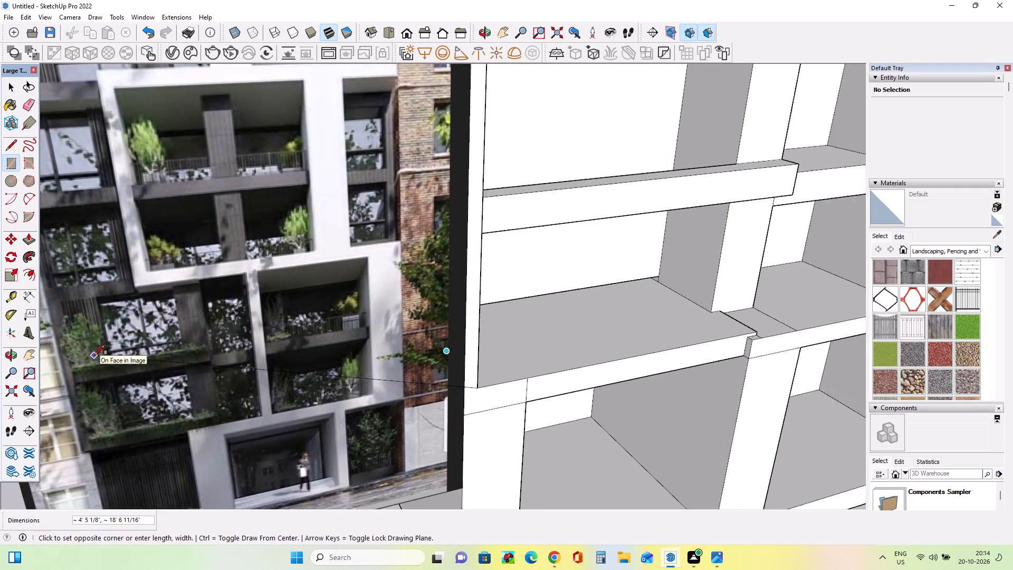
scroll(94, 355, down, 4)
middle_drag(399, 335, 328, 366)
scroll(378, 328, up, 4)
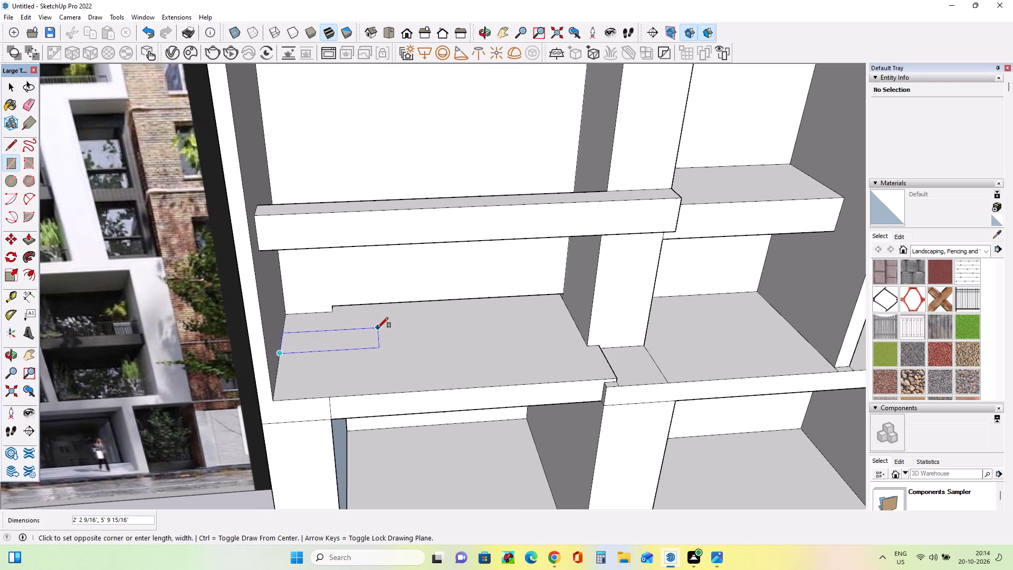
scroll(377, 329, down, 6)
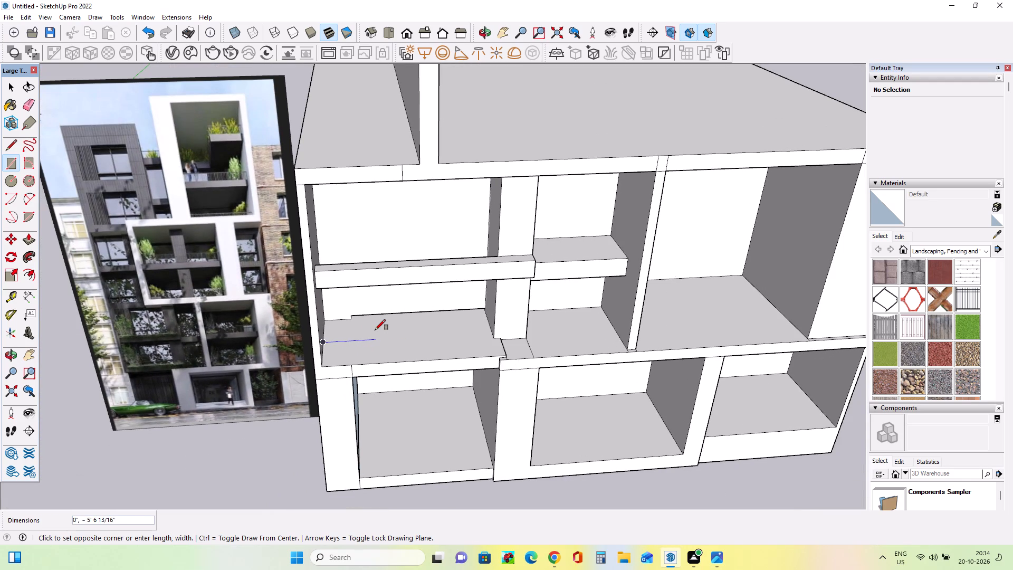
scroll(379, 327, up, 4)
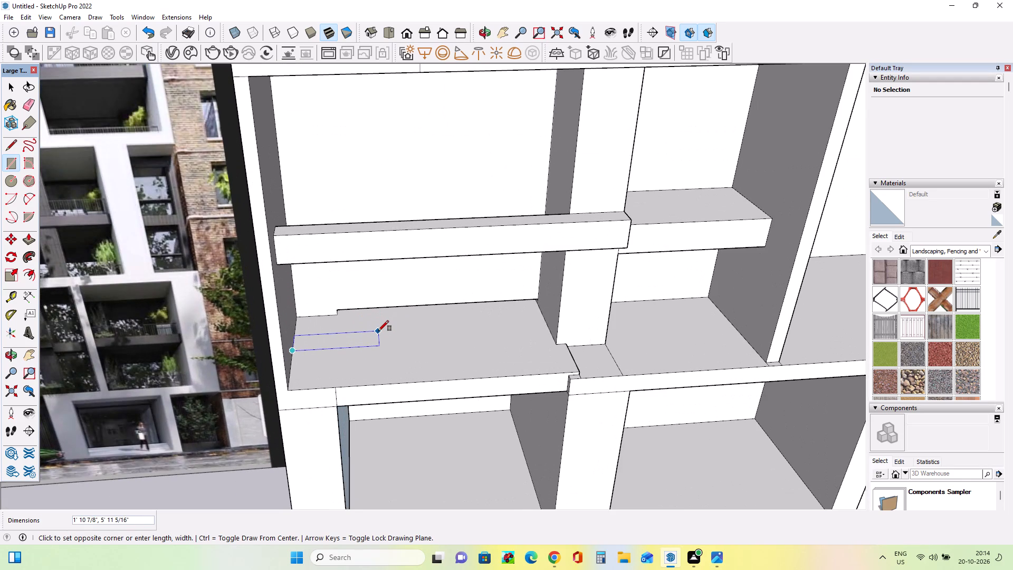
click(378, 331)
Push/pull the small rectangle on the upper-floor end bay's floor upward by about 15' 6 7/8" to form a pillar.
middle_drag(377, 339, 395, 346)
scroll(395, 346, down, 6)
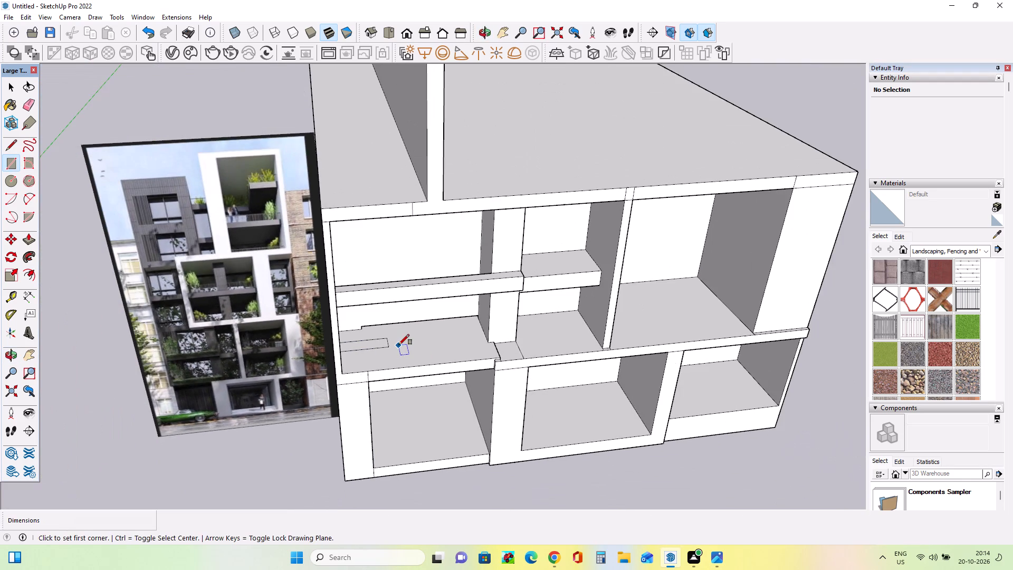
middle_click(395, 338)
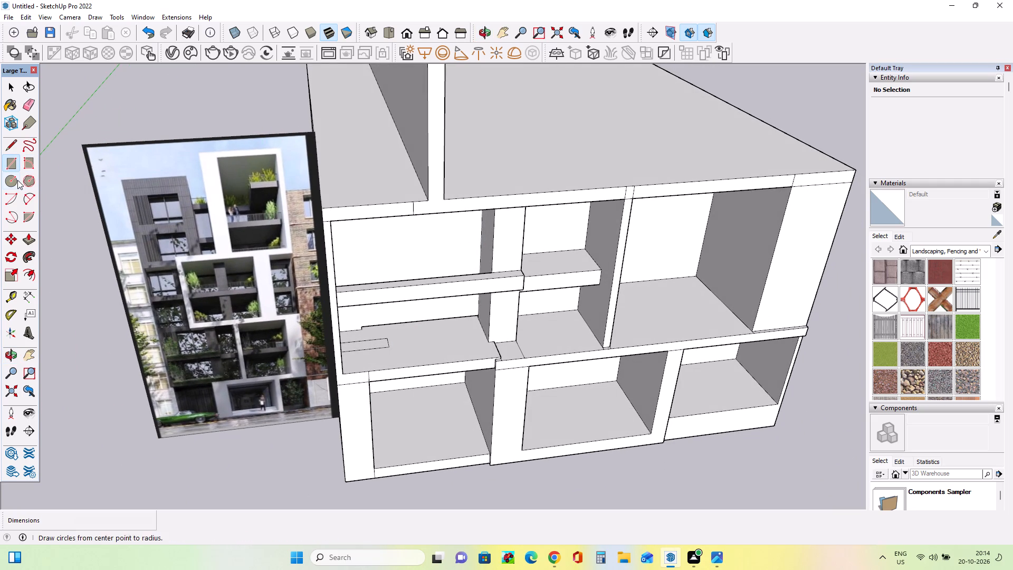
click(31, 243)
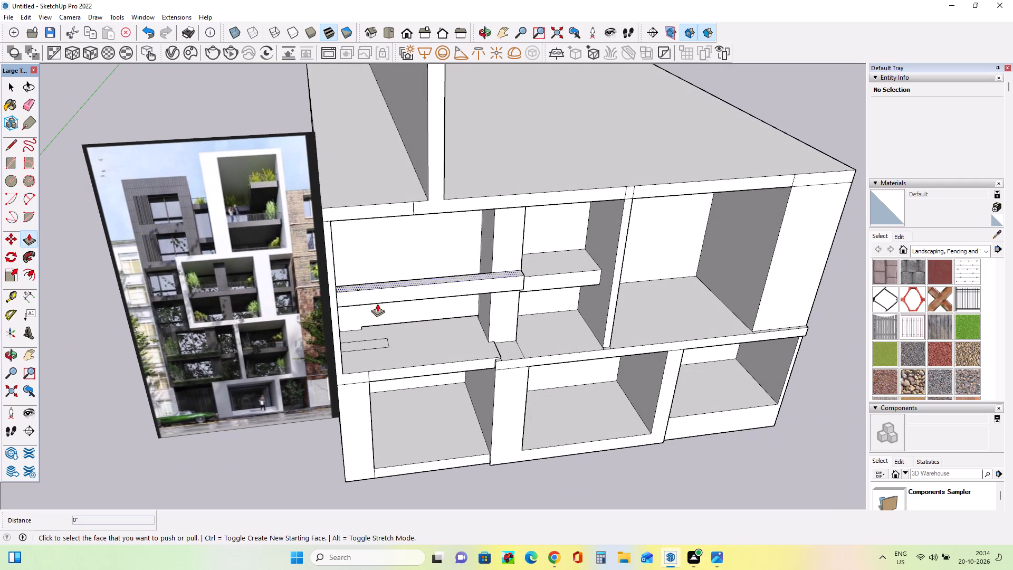
click(366, 339)
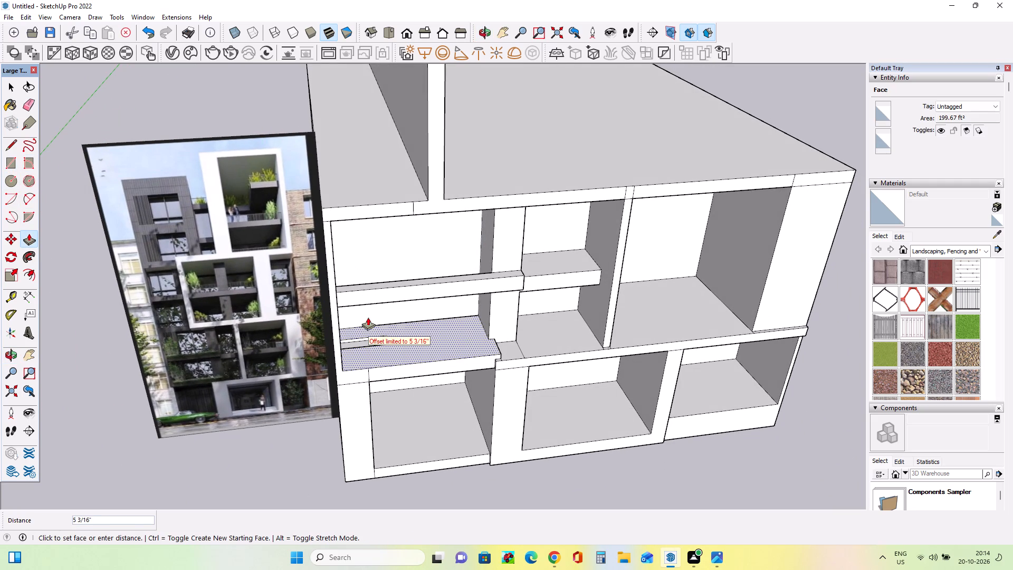
key(Escape)
click(367, 342)
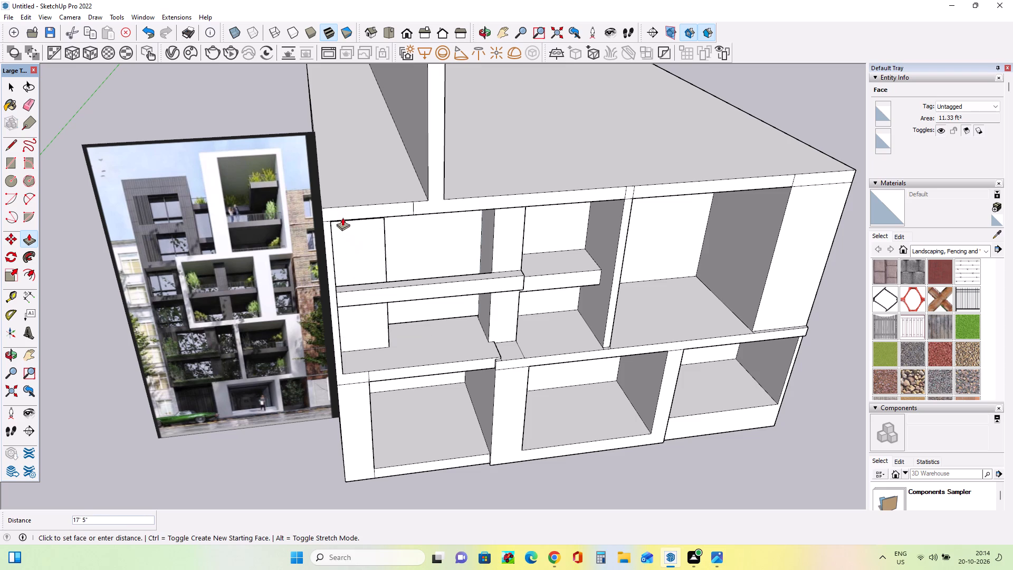
click(347, 229)
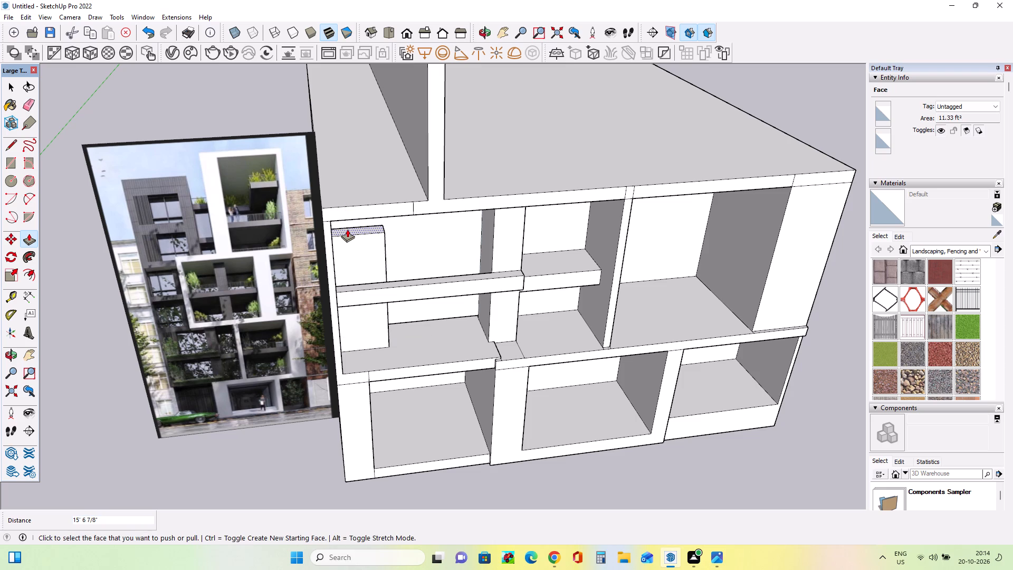
Push the back face of the end bay's new pillar forward by about 1' 11/16" to thin it.
scroll(360, 271, up, 5)
middle_click(383, 280)
scroll(383, 280, down, 4)
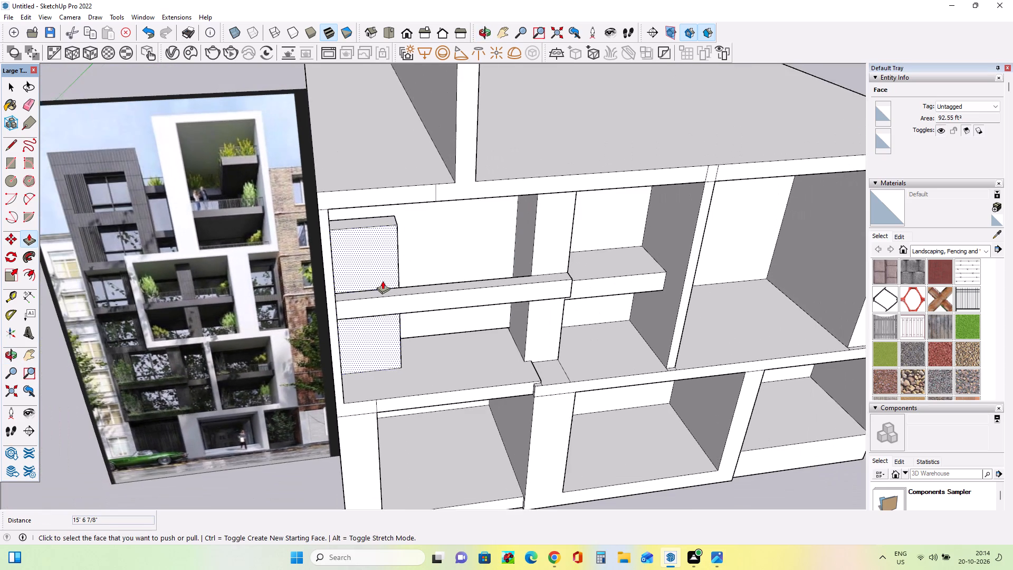
scroll(383, 281, down, 2)
scroll(375, 270, up, 3)
middle_drag(459, 294, 275, 317)
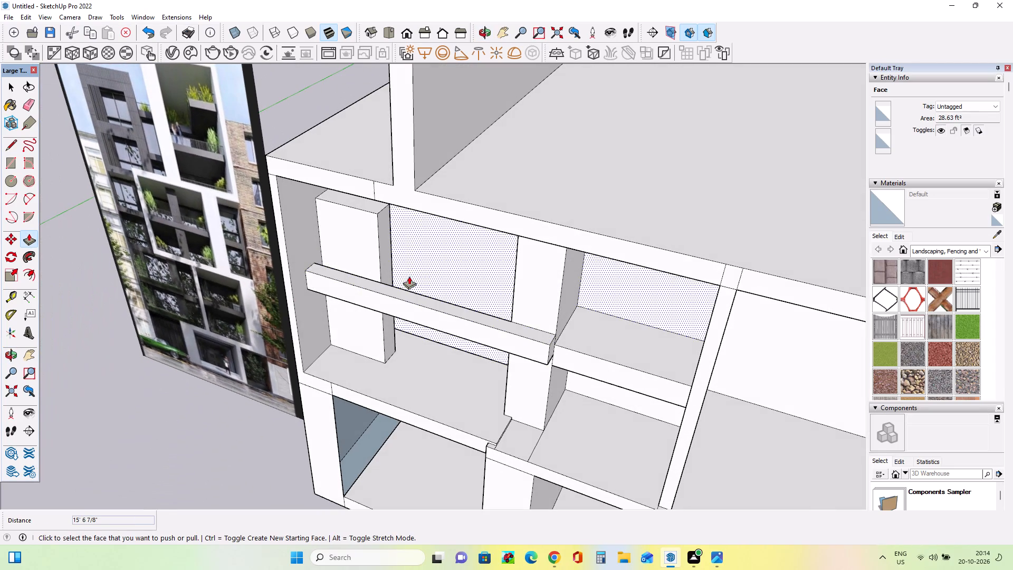
scroll(389, 259, up, 8)
scroll(418, 256, down, 1)
scroll(418, 256, up, 2)
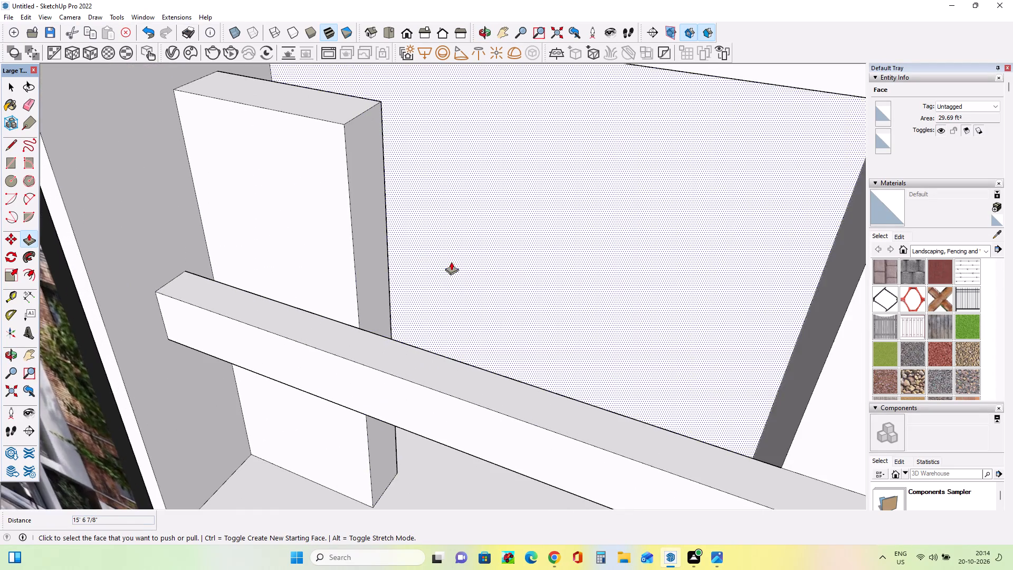
scroll(451, 262, up, 4)
middle_drag(473, 278, 403, 273)
scroll(355, 288, up, 2)
scroll(355, 288, down, 1)
scroll(355, 288, up, 6)
middle_drag(414, 307, 369, 327)
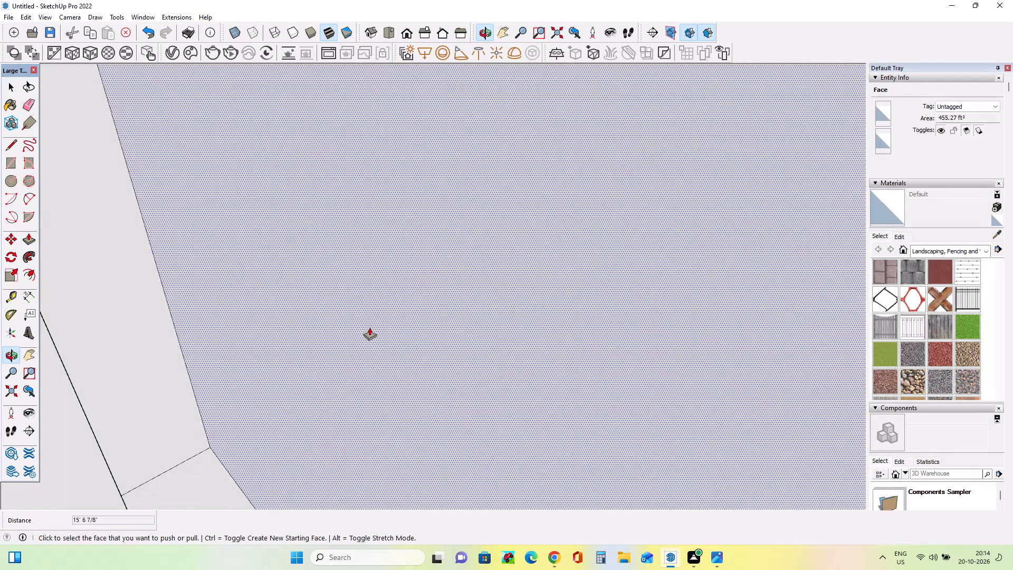
scroll(368, 330, down, 3)
middle_drag(368, 330, 319, 352)
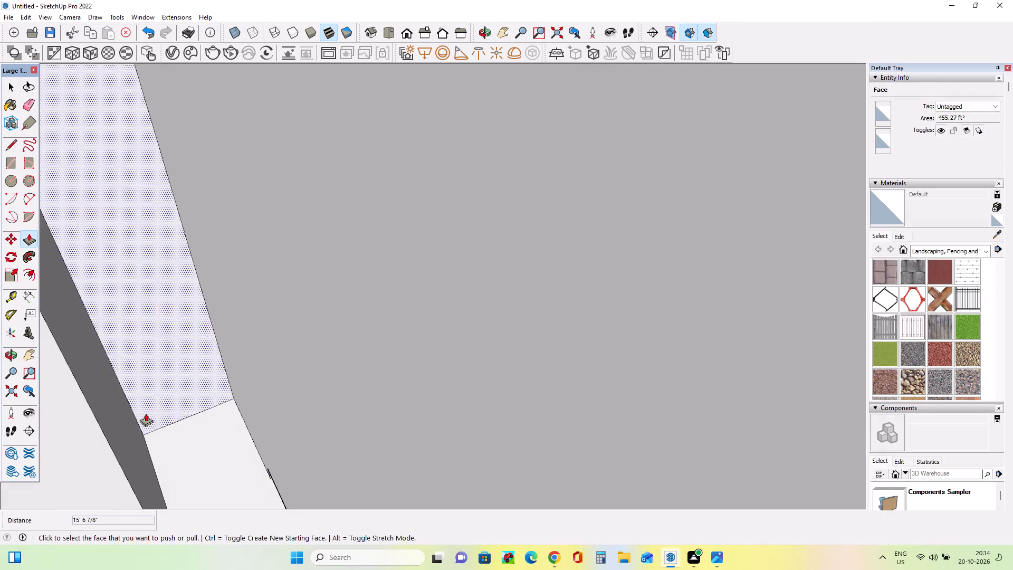
click(122, 421)
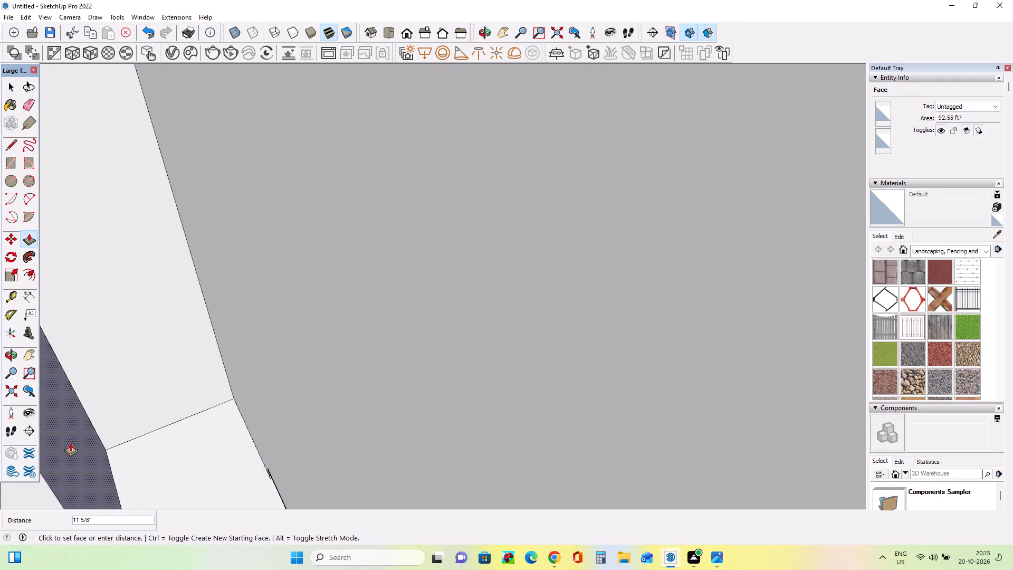
click(67, 444)
Examine the end bay's thinned pillar and the roof with its upright wall, comparing them with the facade reference image.
scroll(185, 411, down, 2)
scroll(185, 411, up, 1)
scroll(185, 411, down, 7)
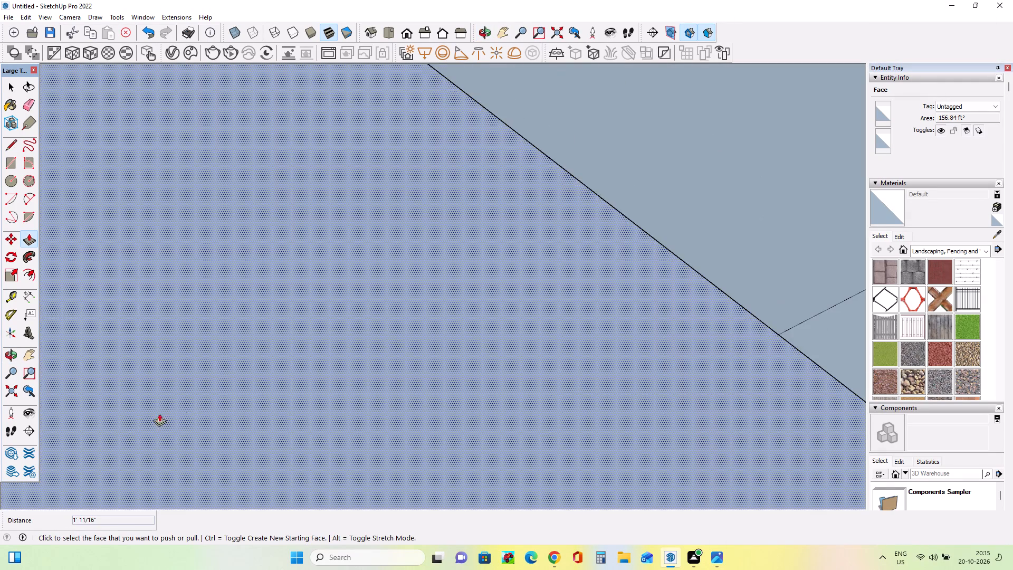
middle_drag(160, 413, 293, 367)
scroll(270, 375, down, 4)
scroll(393, 285, down, 9)
scroll(364, 337, down, 6)
scroll(244, 348, down, 4)
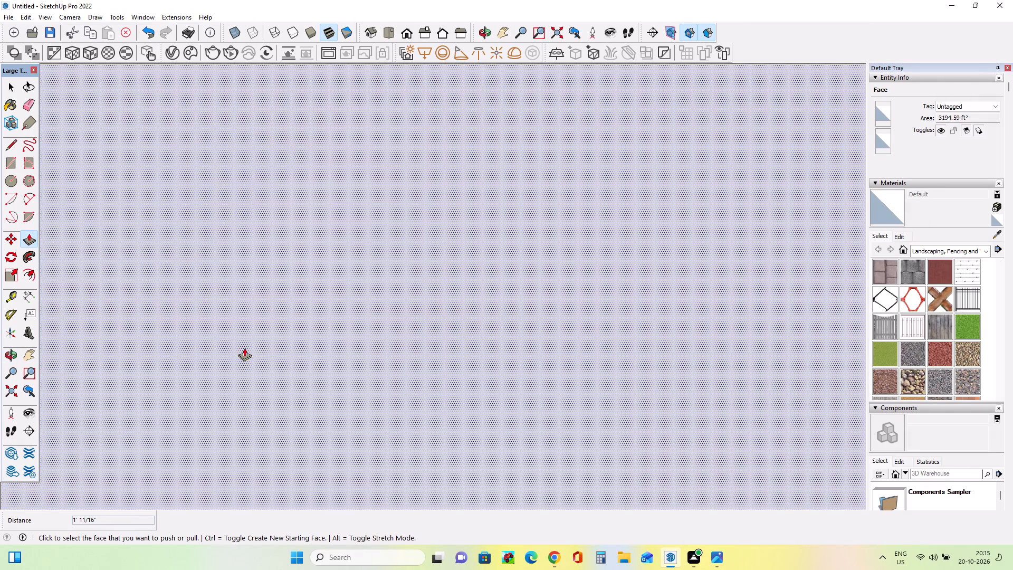
scroll(244, 348, down, 15)
scroll(233, 198, down, 3)
scroll(281, 291, down, 3)
scroll(365, 326, down, 13)
scroll(366, 324, up, 1)
scroll(366, 324, down, 13)
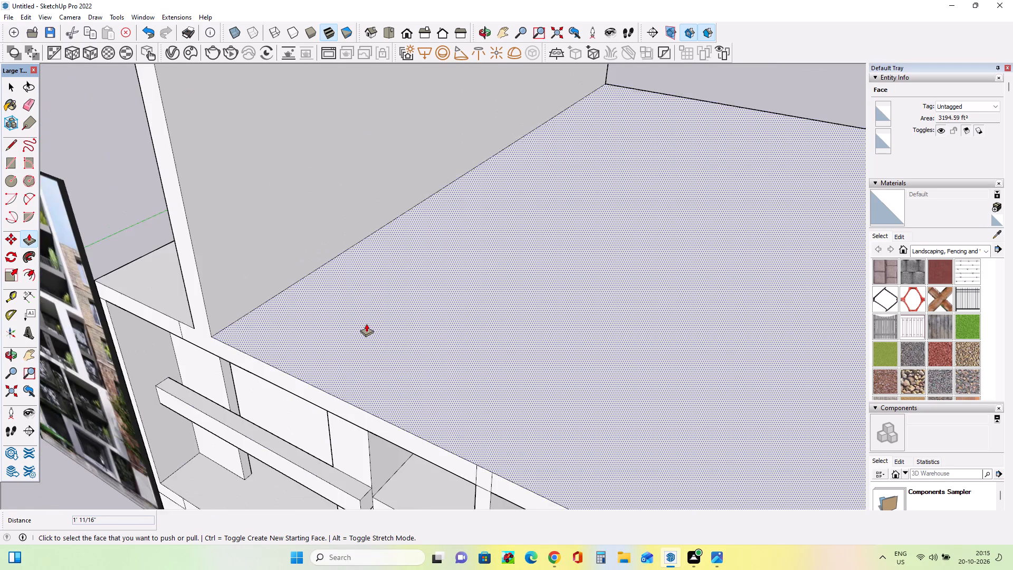
scroll(366, 324, down, 12)
middle_drag(328, 376, 511, 273)
scroll(407, 276, up, 4)
scroll(405, 300, down, 3)
scroll(352, 346, up, 4)
scroll(353, 347, down, 1)
middle_drag(355, 347, 368, 357)
scroll(385, 336, down, 2)
scroll(316, 417, up, 1)
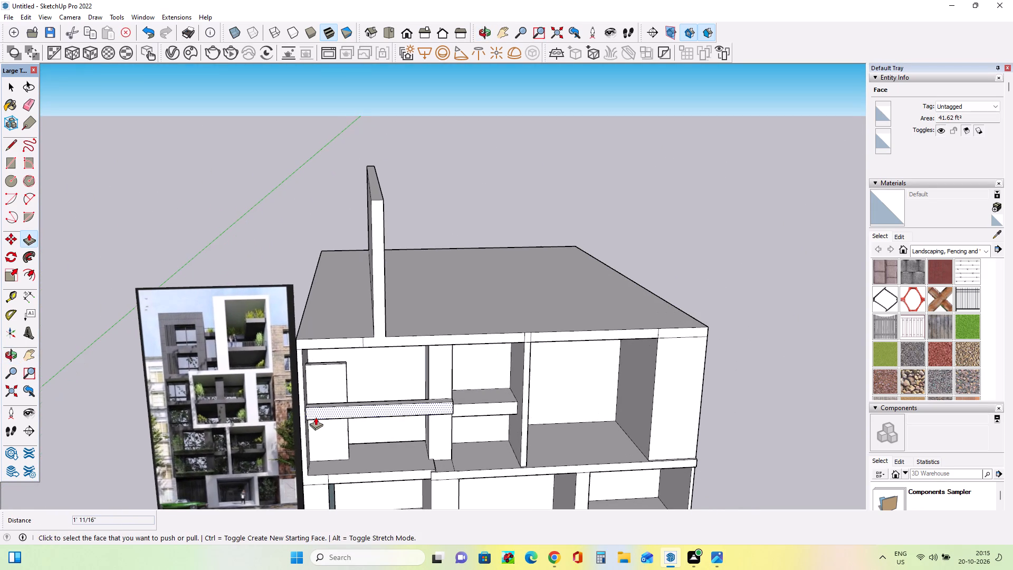
middle_click(346, 393)
scroll(331, 338, up, 2)
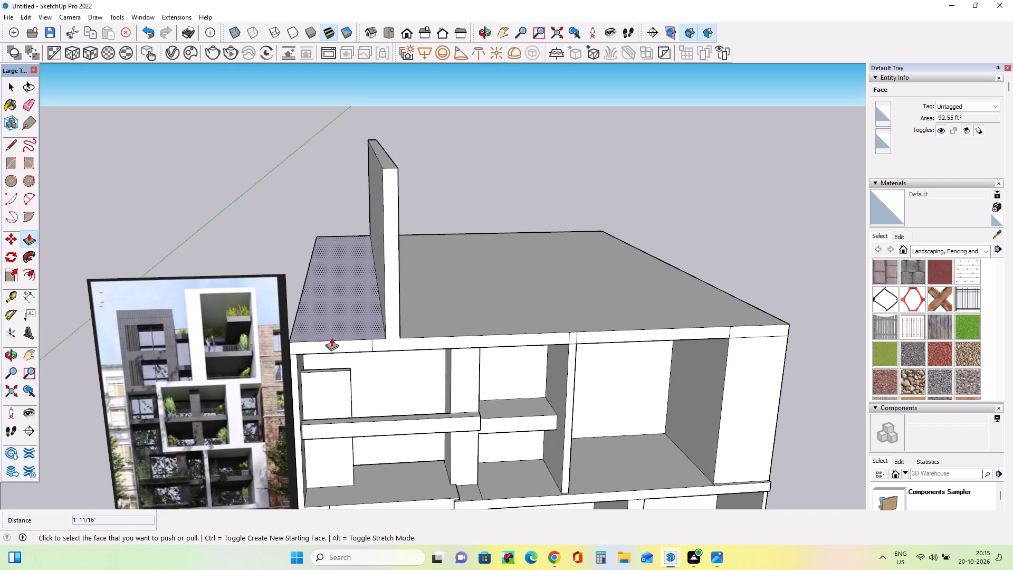
middle_drag(336, 333, 341, 338)
scroll(130, 426, up, 8)
scroll(192, 412, up, 3)
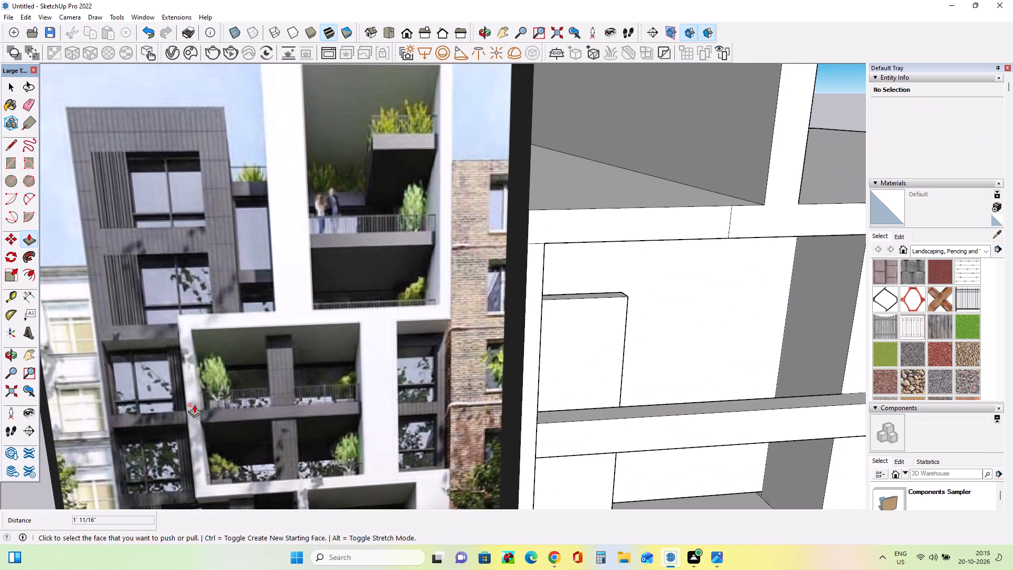
scroll(195, 403, down, 10)
middle_drag(419, 364, 421, 393)
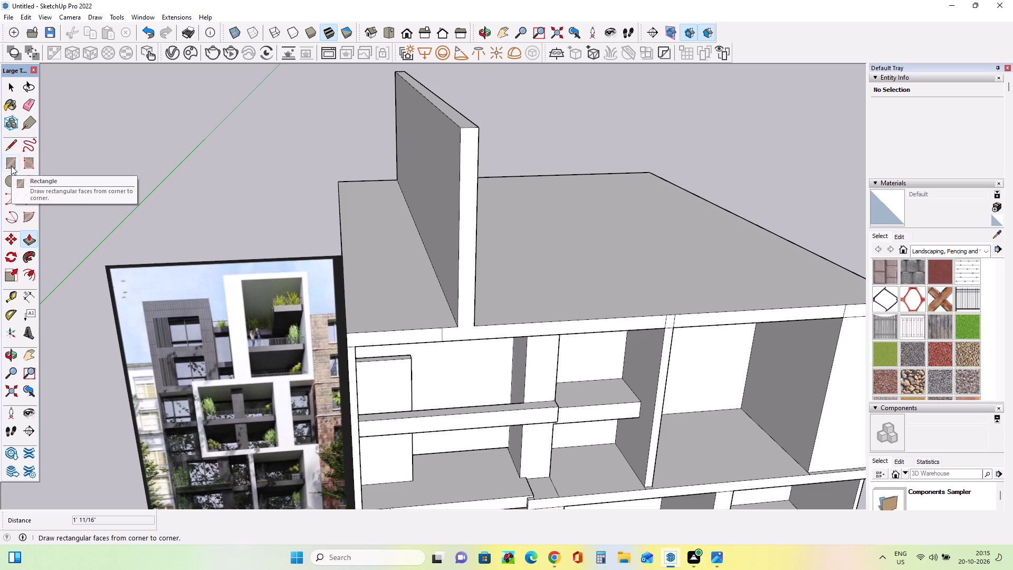
Draw a rectangle about 10' 10 9/16" by 2' along the roof's front edge, from the outer corner to the upright wall.
click(11, 166)
middle_drag(342, 308, 365, 348)
scroll(368, 353, up, 2)
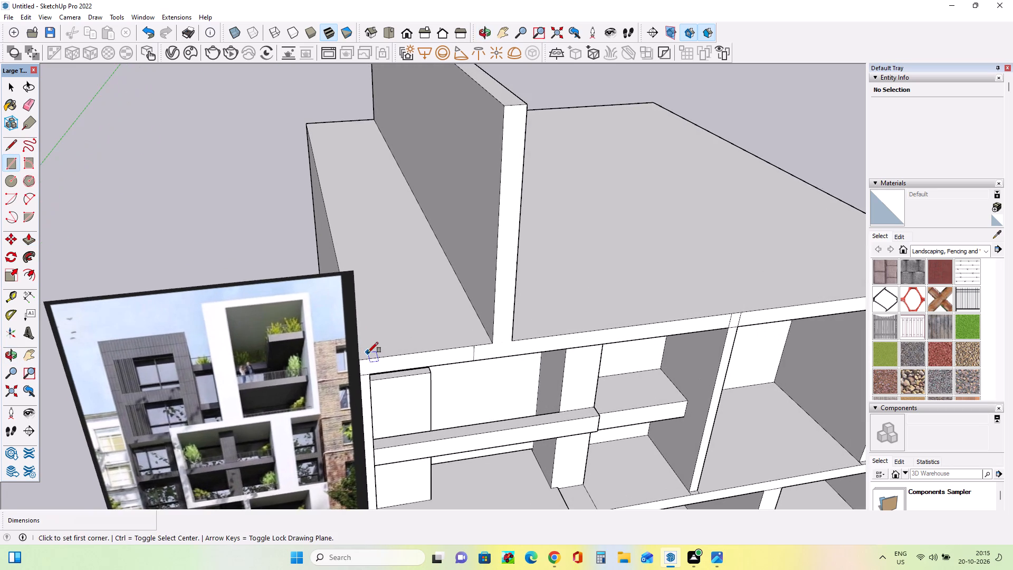
middle_drag(379, 357, 264, 405)
click(299, 359)
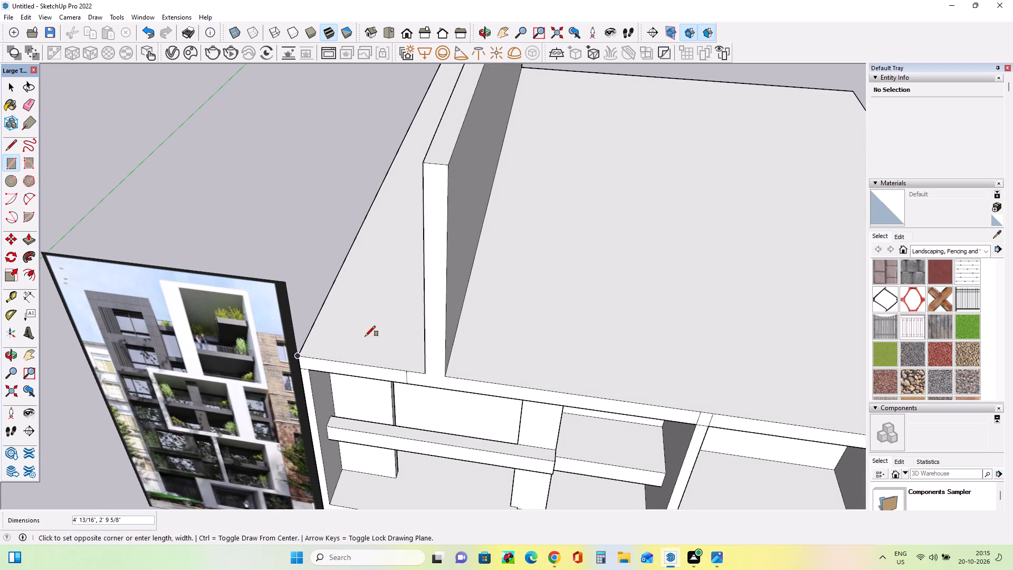
middle_drag(368, 334, 467, 286)
scroll(467, 286, down, 3)
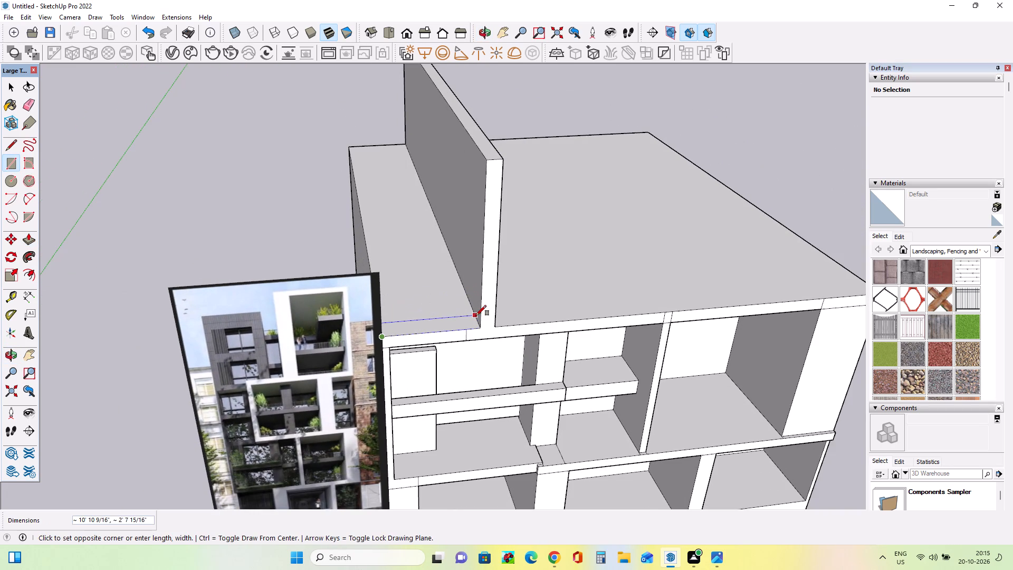
scroll(476, 315, down, 3)
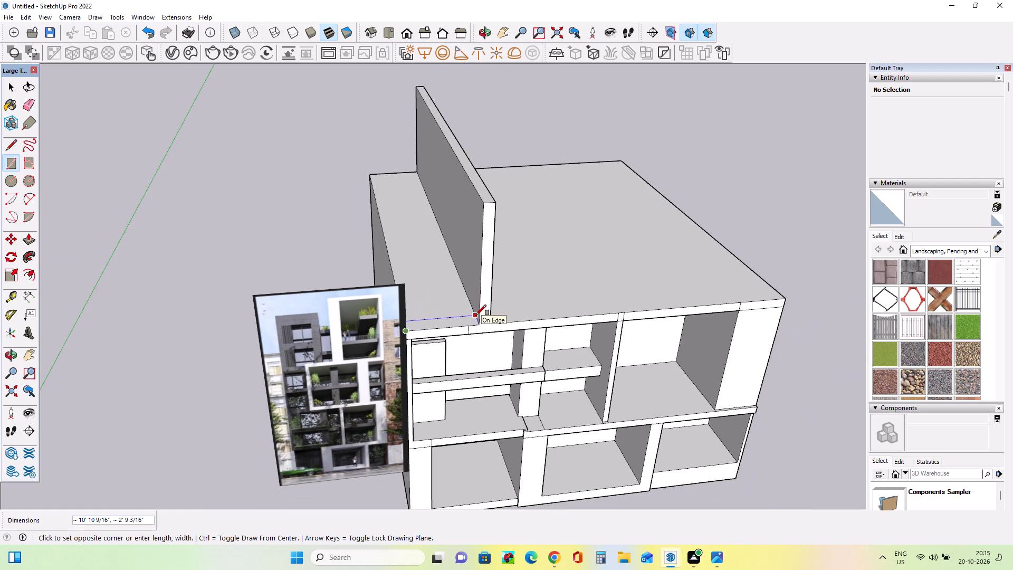
scroll(476, 315, up, 6)
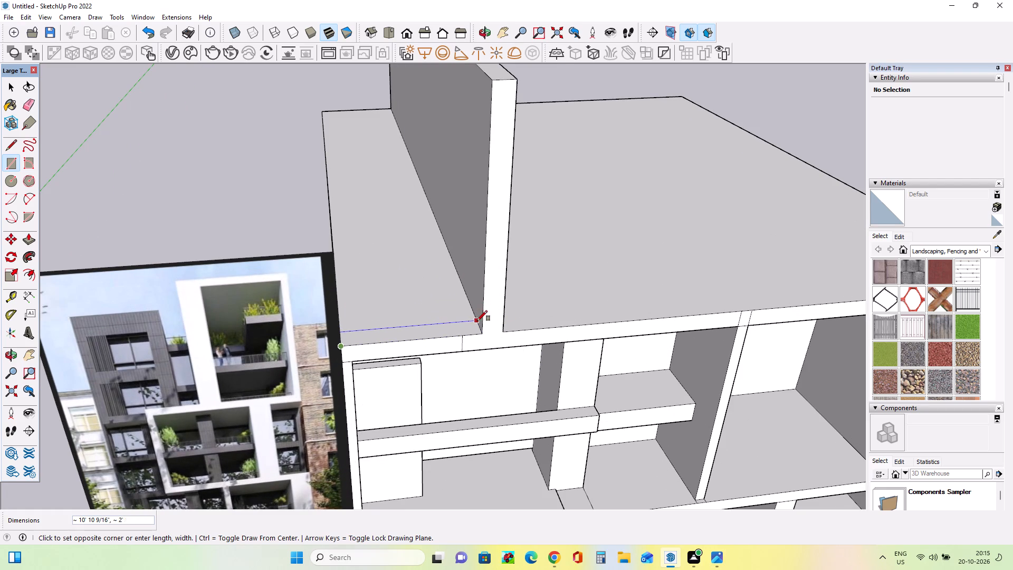
click(476, 322)
Push/pull the roof strip behind the new rectangle up about 19' 4 1/8", level with the top of the upright wall.
scroll(454, 325, down, 3)
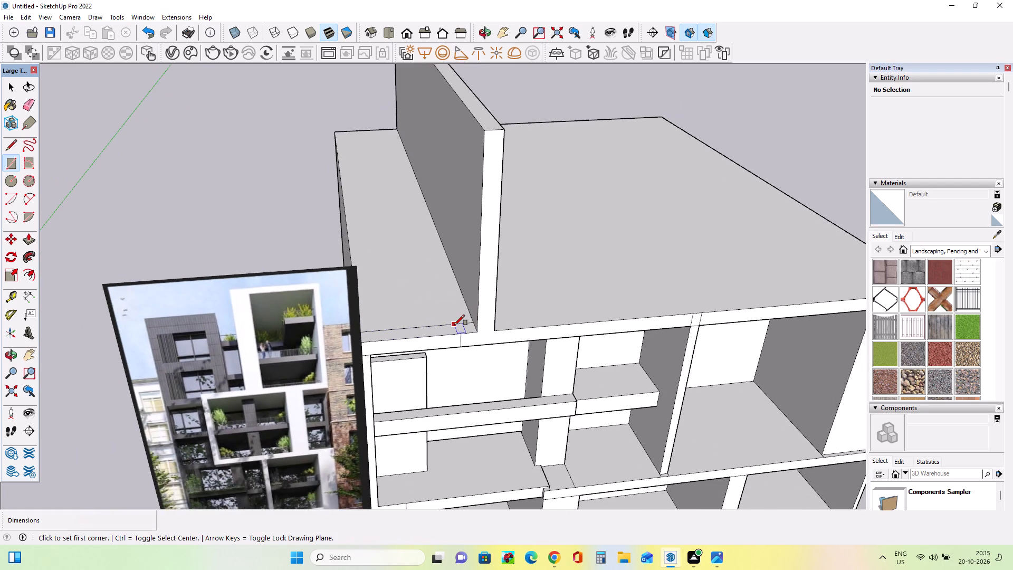
middle_drag(454, 325, 445, 290)
middle_drag(434, 297, 434, 316)
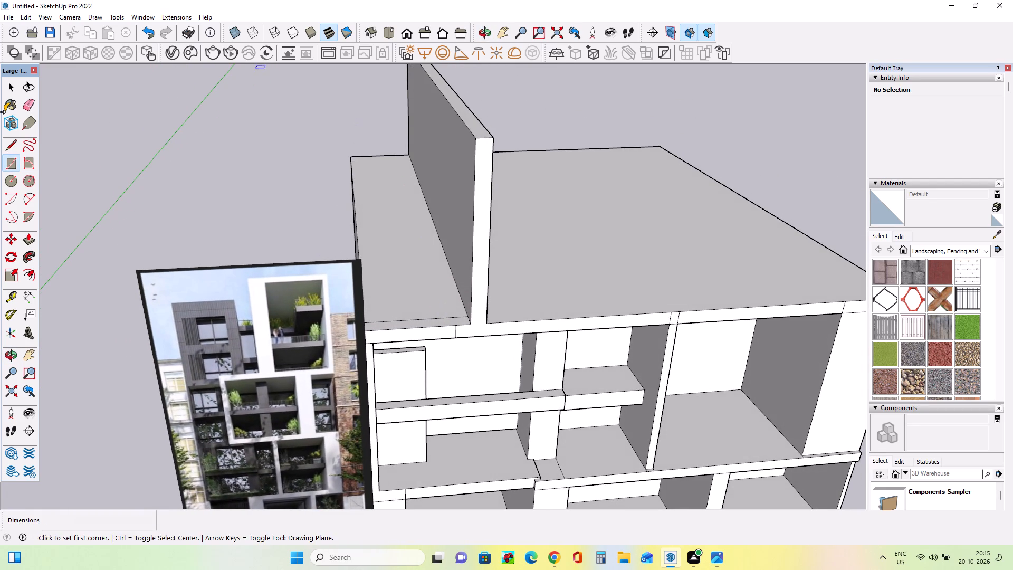
click(32, 235)
click(399, 259)
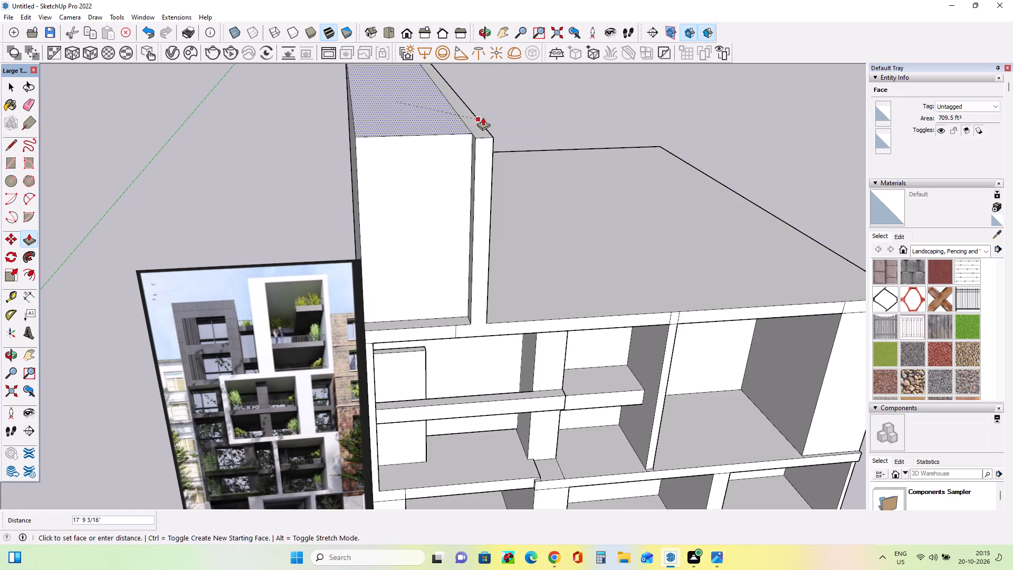
click(476, 119)
Push the front face of the raised roof block back by about 14' 8" to open a deep terrace.
middle_drag(421, 224, 428, 187)
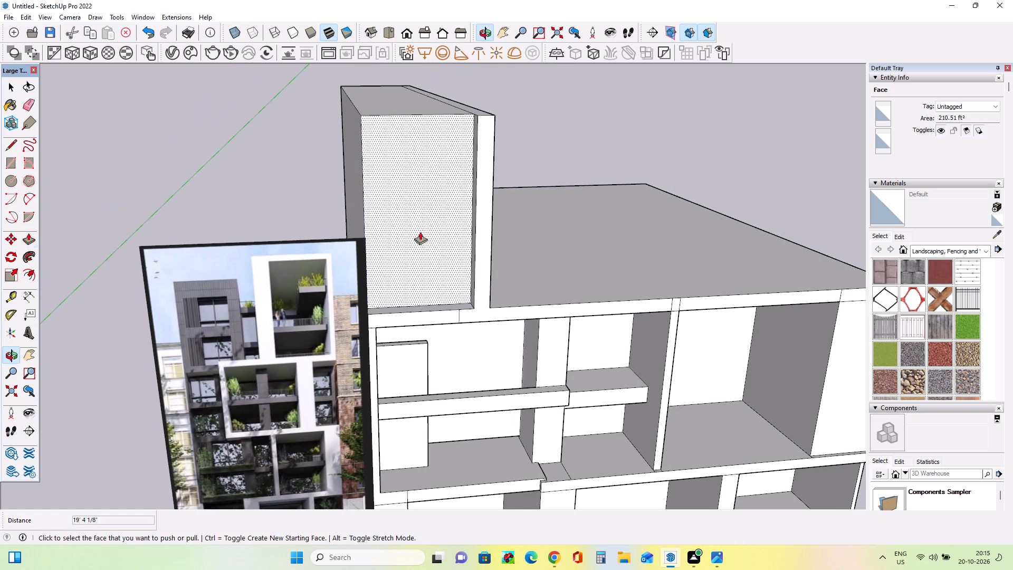
click(420, 232)
click(413, 217)
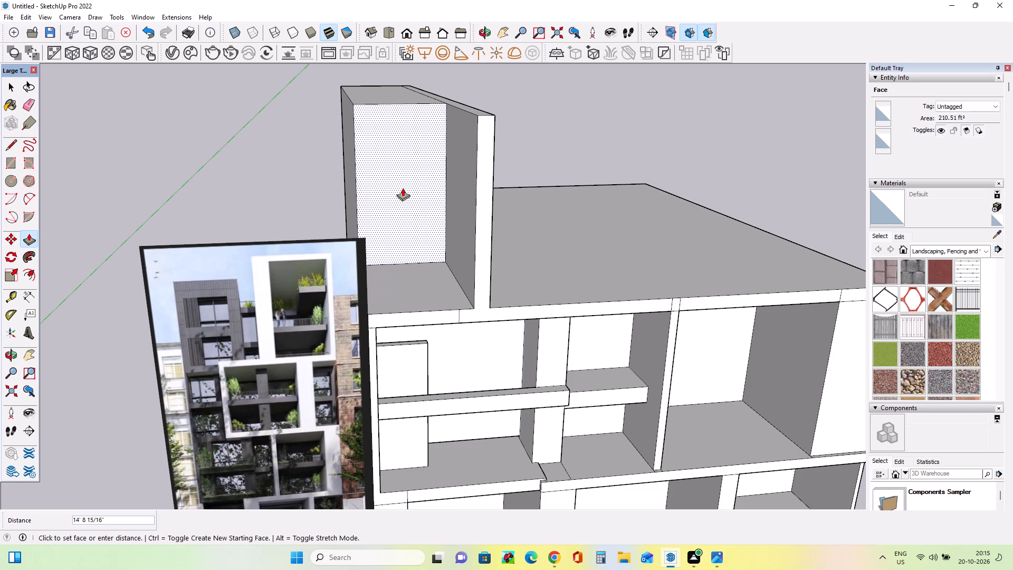
click(403, 188)
Draw a narrow rectangle about 16' 7 3/4" long on the terrace floor, running along its outer side edge from the raised block to the front.
middle_drag(438, 252, 367, 327)
scroll(369, 327, down, 3)
middle_drag(364, 319, 383, 322)
click(12, 170)
middle_drag(370, 281, 362, 310)
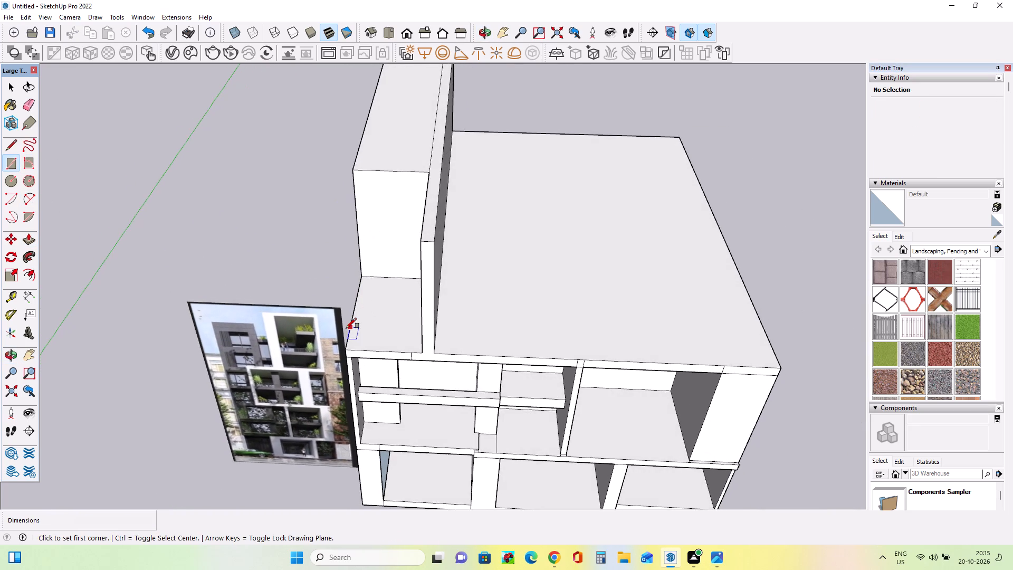
scroll(346, 328, up, 3)
click(350, 356)
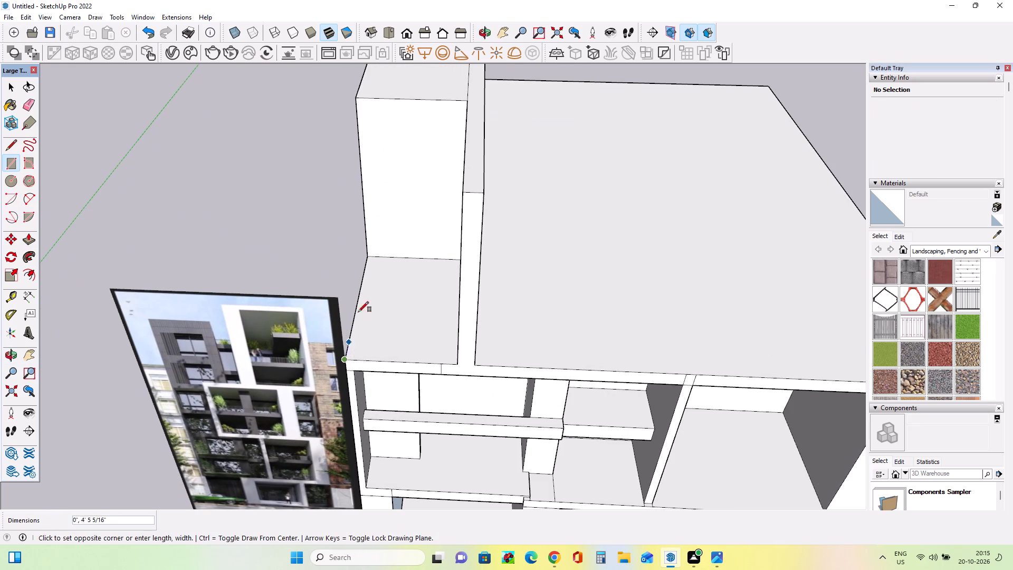
key(Escape)
click(369, 256)
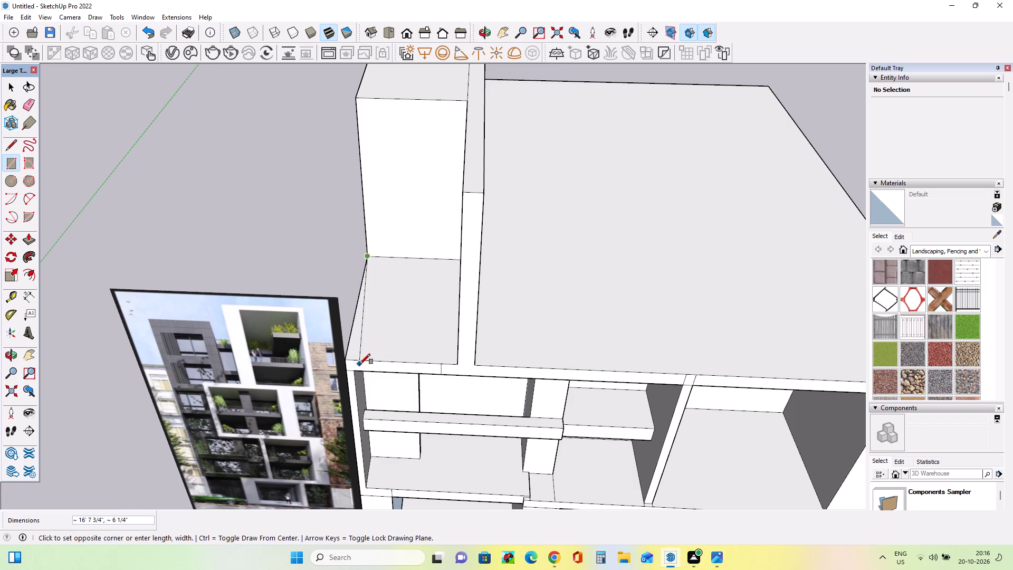
click(366, 361)
Push/pull the narrow strip along the terrace's outer side edge up 19' 4 1/8", level with the raised rooftop block.
middle_drag(406, 343, 413, 341)
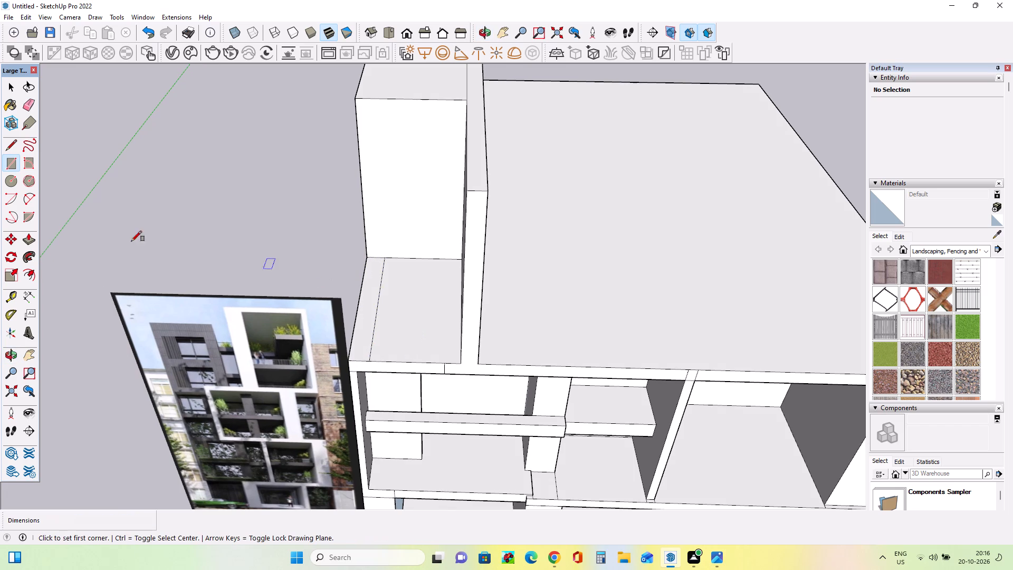
click(36, 237)
click(368, 292)
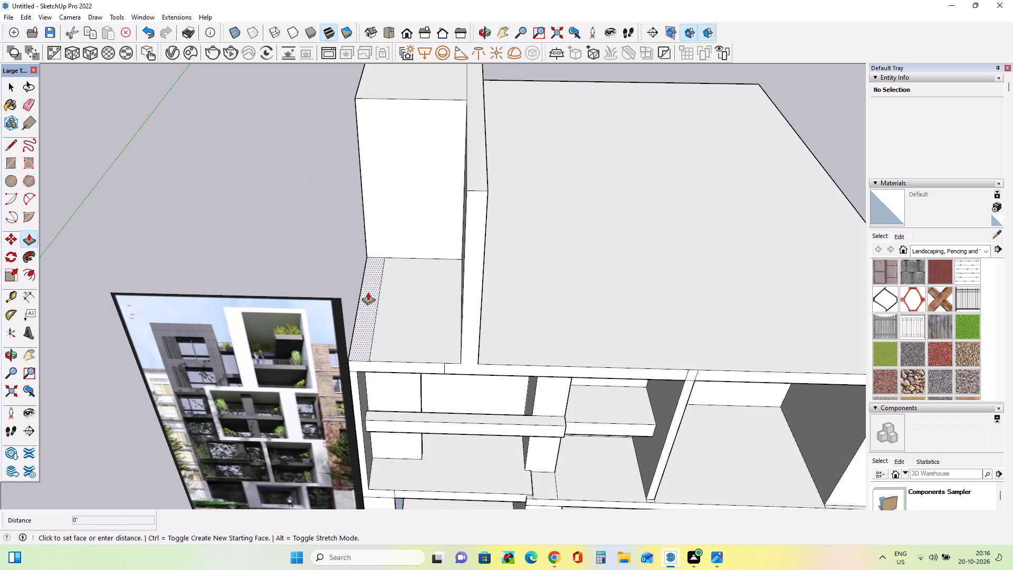
click(384, 109)
middle_drag(419, 260, 423, 237)
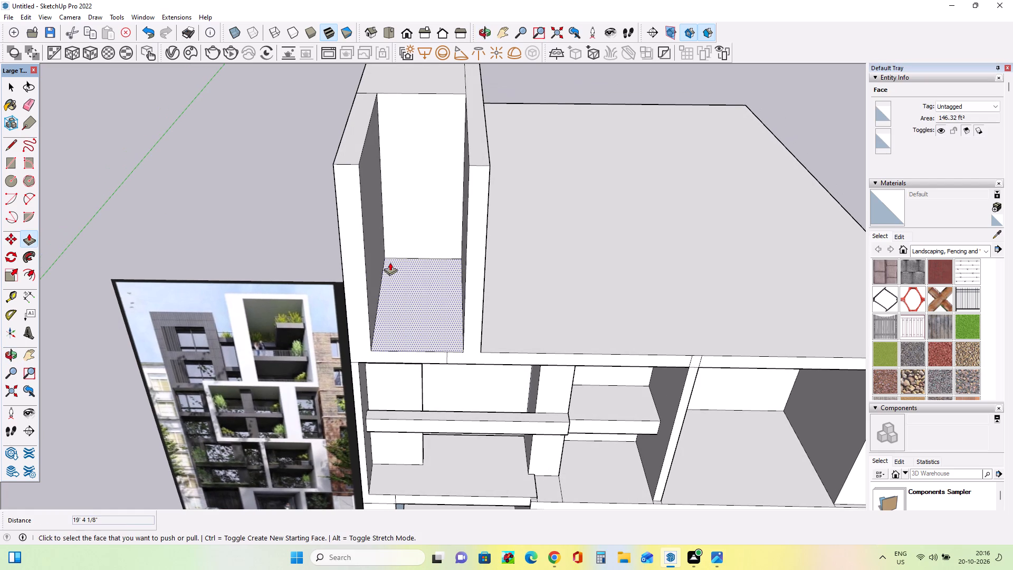
Push the inner face of the terrace's new outer side wall outward by 11 1/4" to make the wall thinner.
click(378, 263)
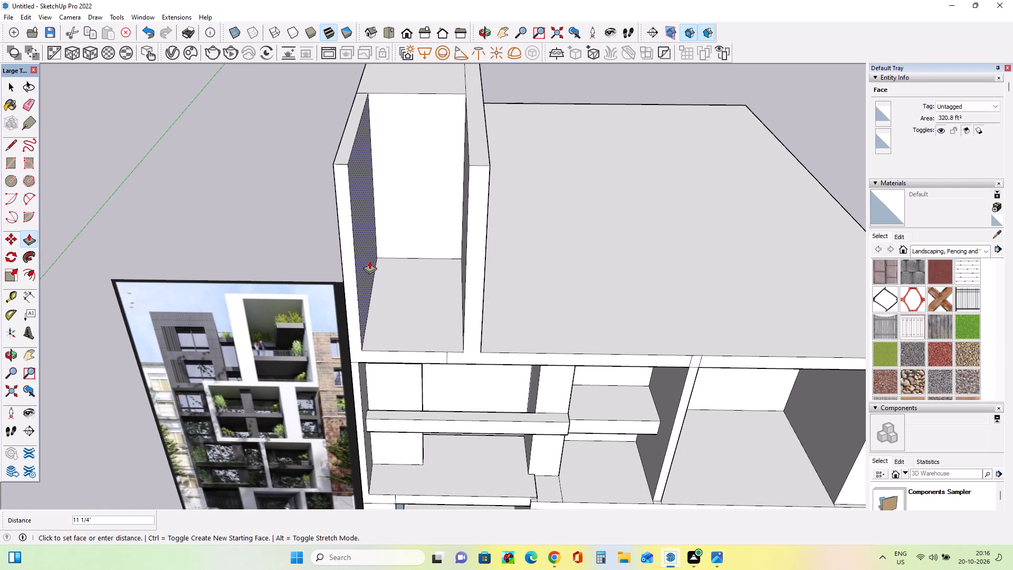
click(369, 261)
scroll(314, 310, down, 3)
middle_drag(365, 309, 396, 284)
scroll(375, 262, up, 2)
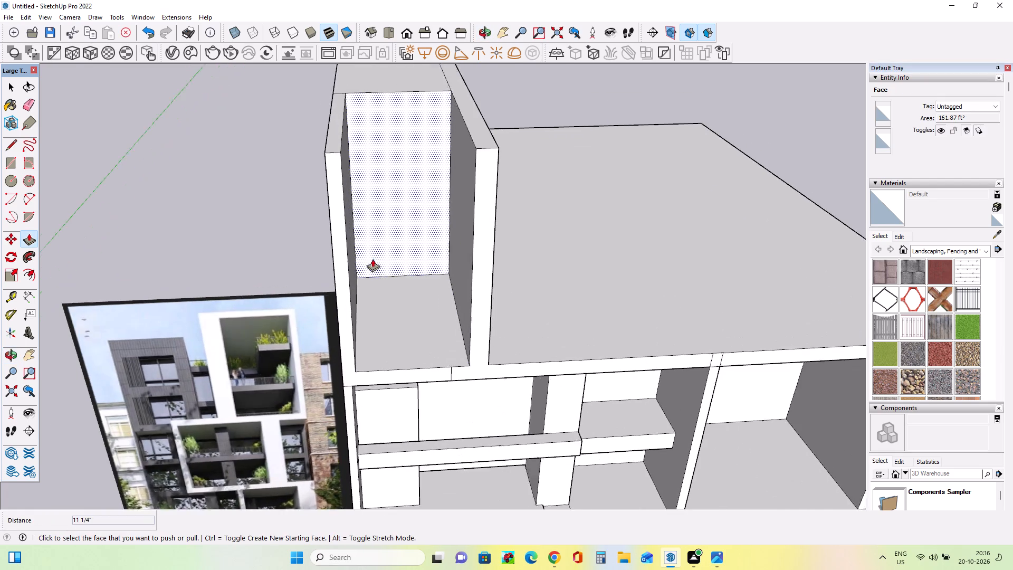
scroll(372, 259, up, 2)
Move the reference facade image up beside the rooftop block, clear of the outer side wall.
click(6, 237)
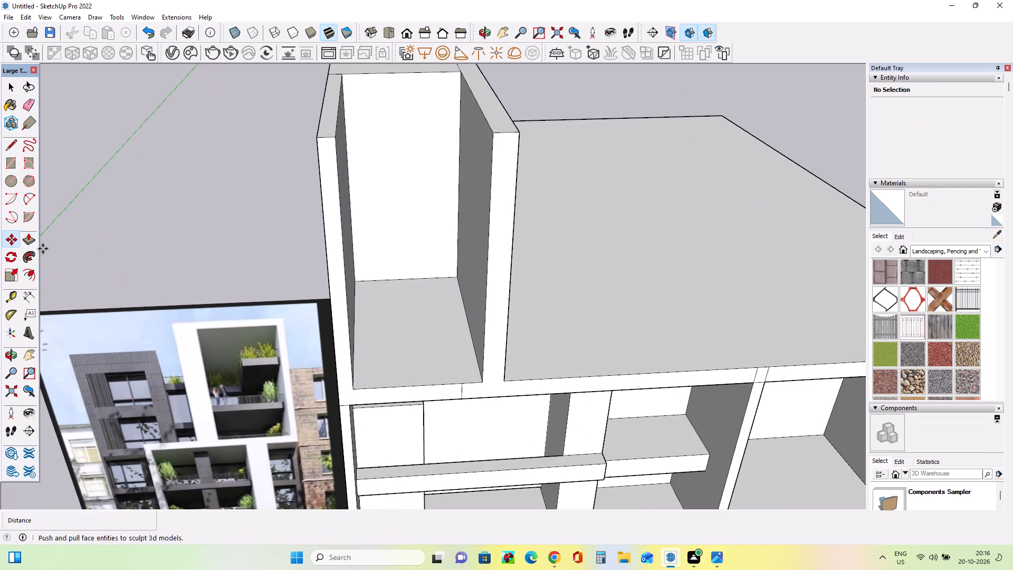
drag(132, 418, 219, 215)
drag(276, 261, 241, 357)
scroll(293, 407, down, 4)
middle_drag(295, 426, 378, 263)
drag(272, 385, 306, 251)
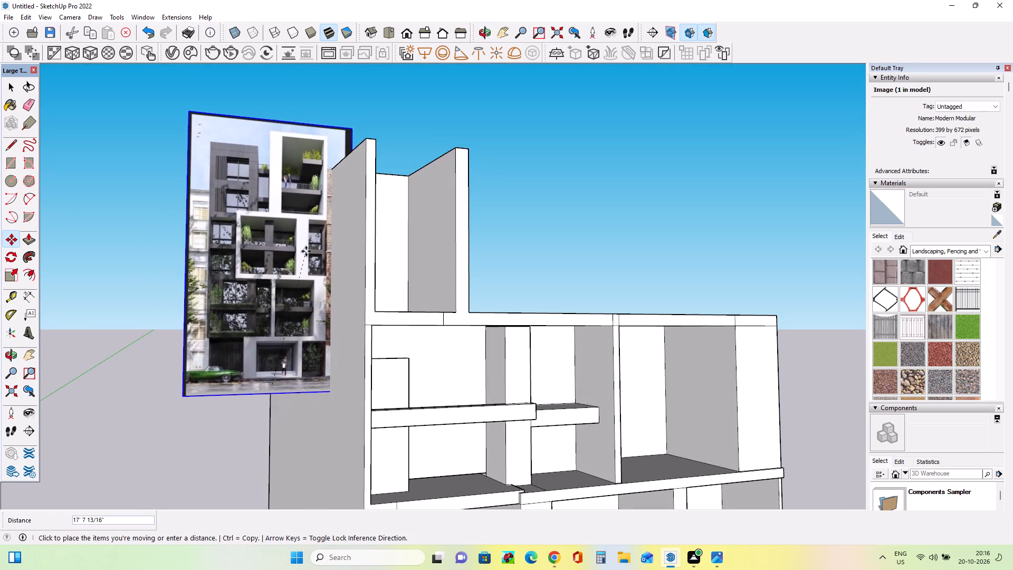
drag(306, 251, 259, 255)
Examine the reference facade image closely and compare its bays and frames with the modelled rooftop block and upper floors.
scroll(219, 274, up, 3)
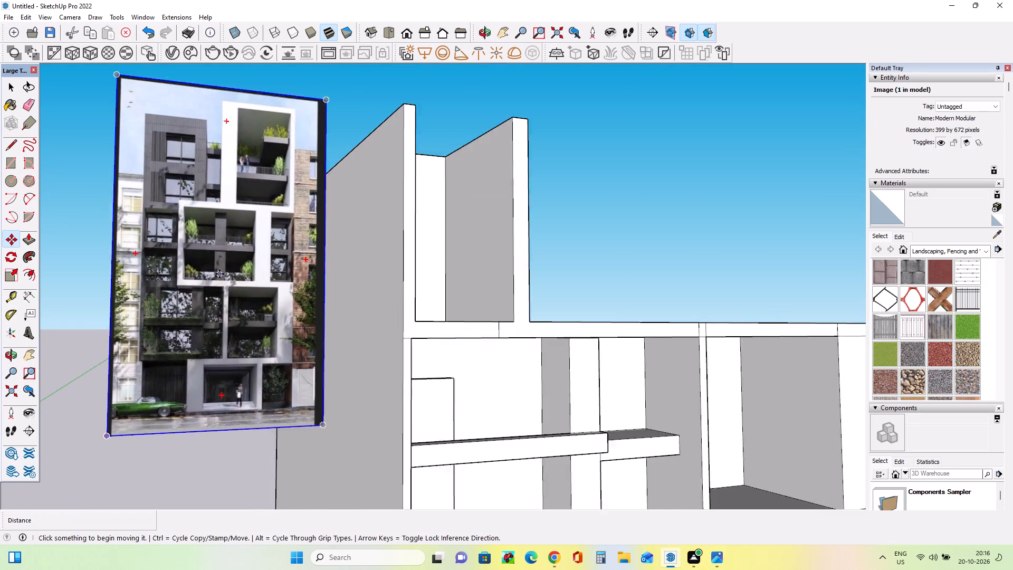
scroll(219, 274, up, 1)
middle_drag(299, 321, 181, 425)
scroll(251, 321, down, 3)
middle_drag(391, 287, 423, 306)
scroll(357, 286, up, 4)
middle_drag(358, 287, 371, 305)
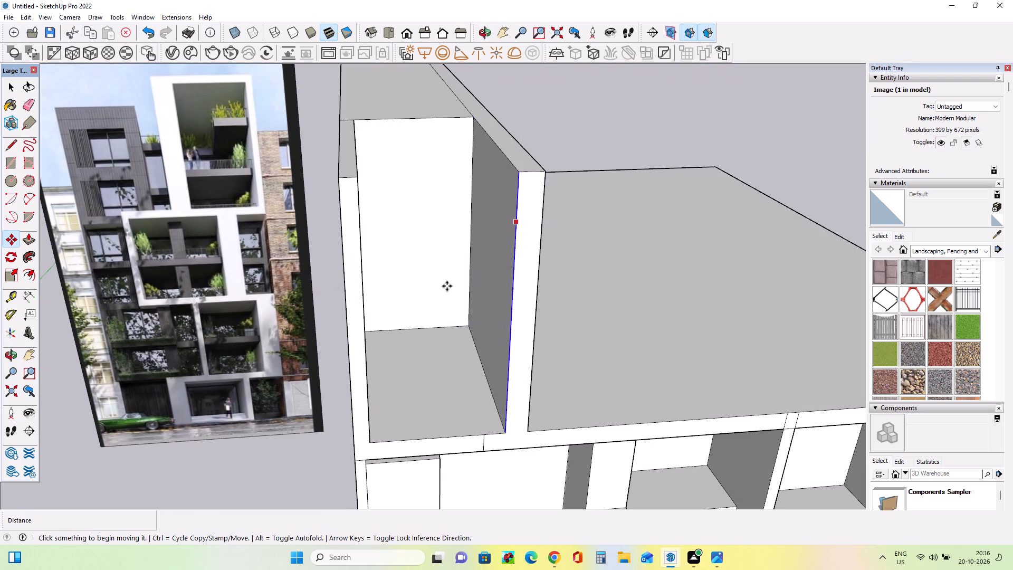
scroll(95, 297, up, 4)
scroll(102, 305, down, 1)
scroll(102, 305, up, 14)
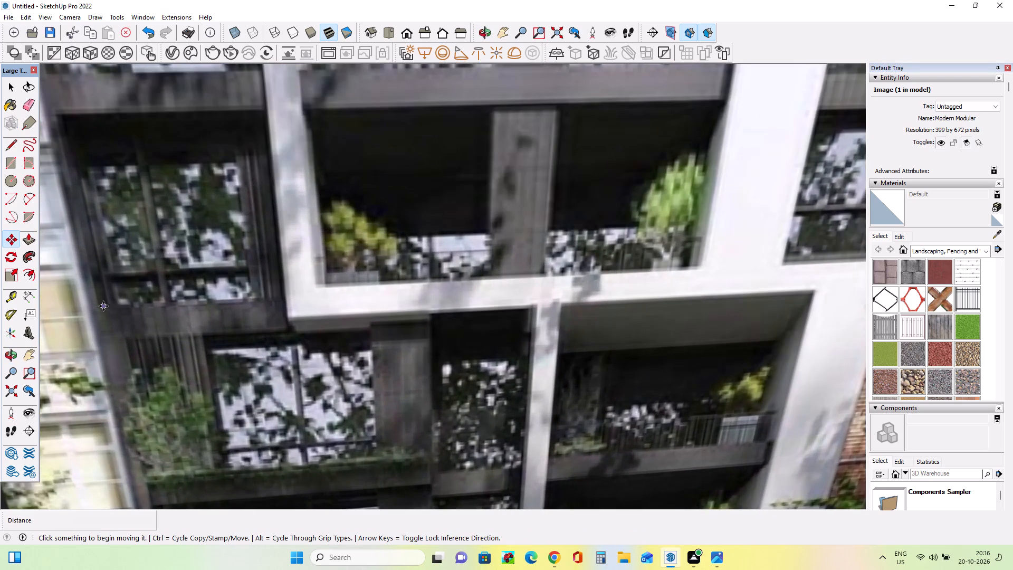
scroll(103, 306, down, 10)
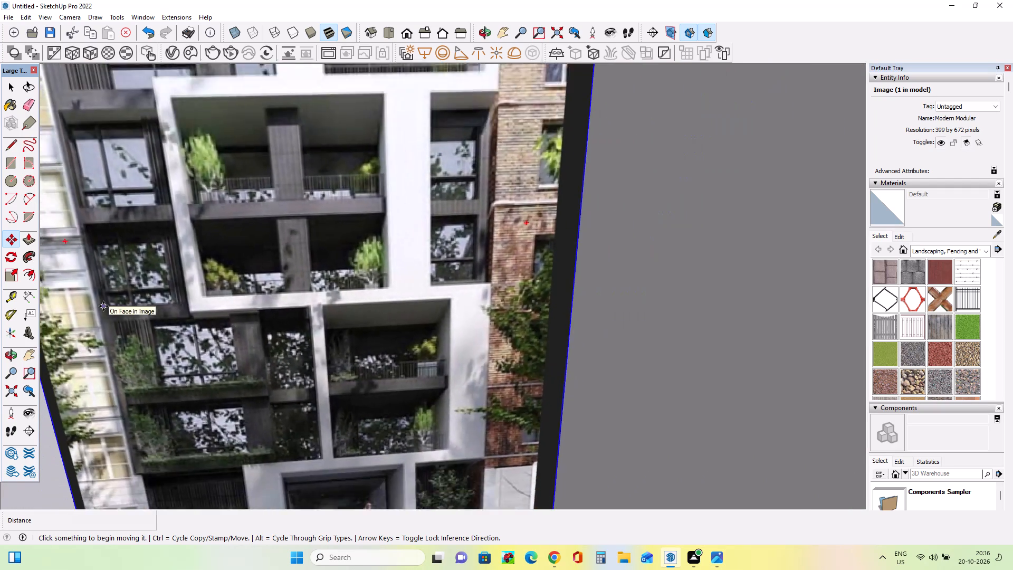
scroll(103, 306, down, 9)
scroll(106, 308, up, 13)
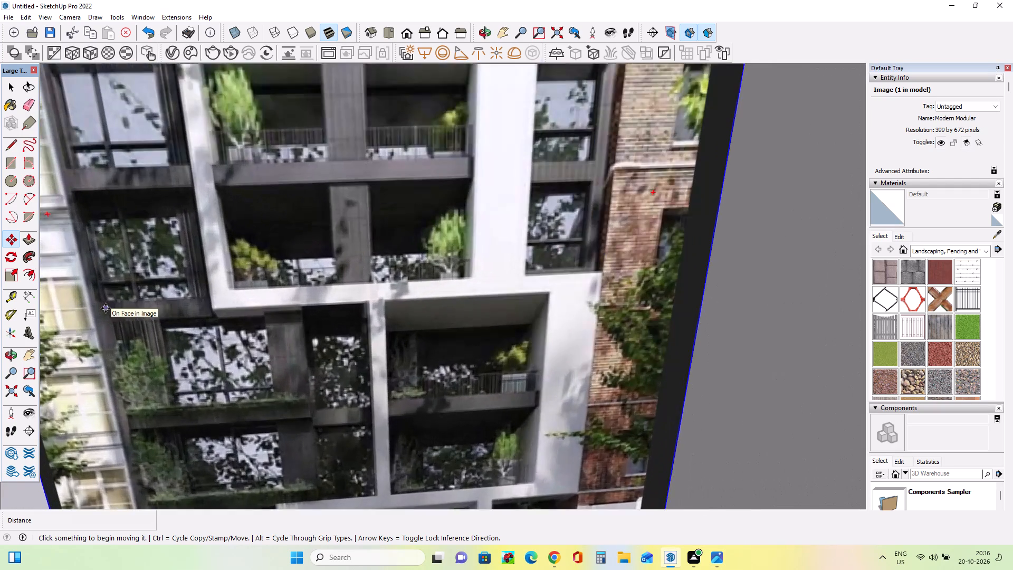
scroll(106, 308, down, 12)
scroll(107, 308, up, 3)
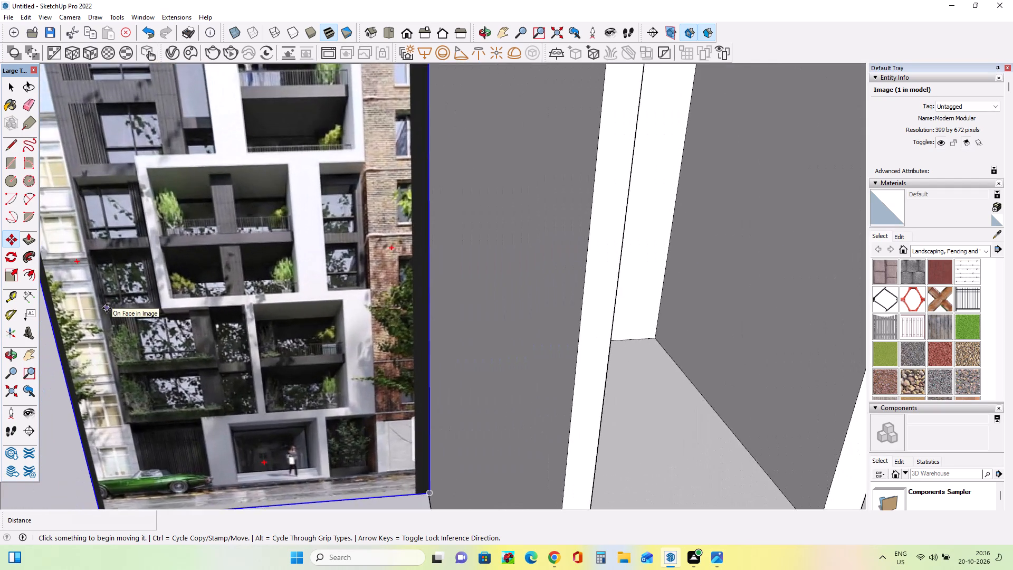
scroll(107, 308, down, 1)
scroll(107, 308, up, 4)
middle_drag(115, 338, 206, 304)
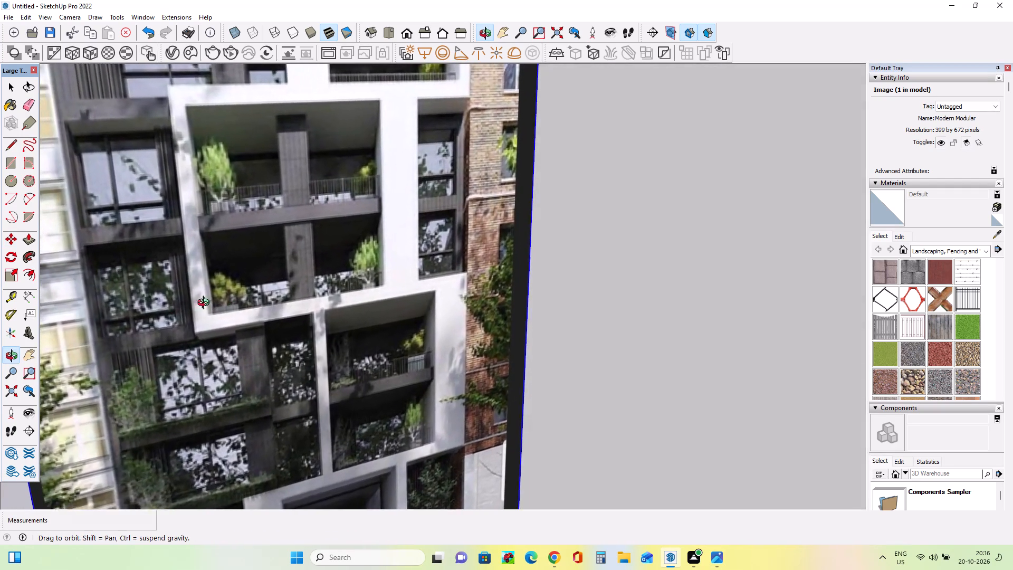
middle_drag(206, 304, 117, 313)
scroll(98, 313, down, 15)
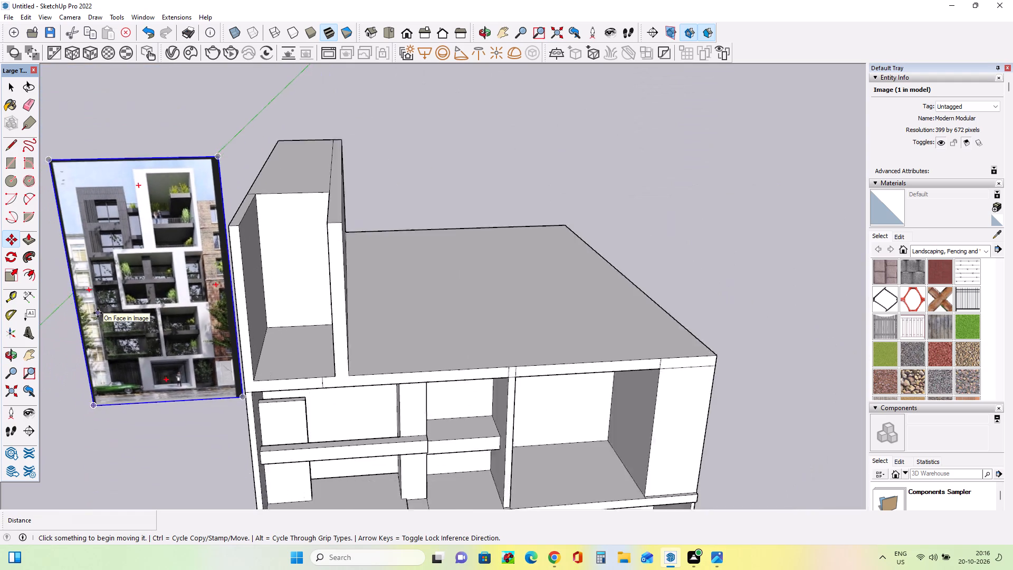
scroll(98, 313, down, 4)
middle_drag(161, 358, 228, 291)
scroll(204, 333, up, 4)
middle_drag(203, 338, 205, 345)
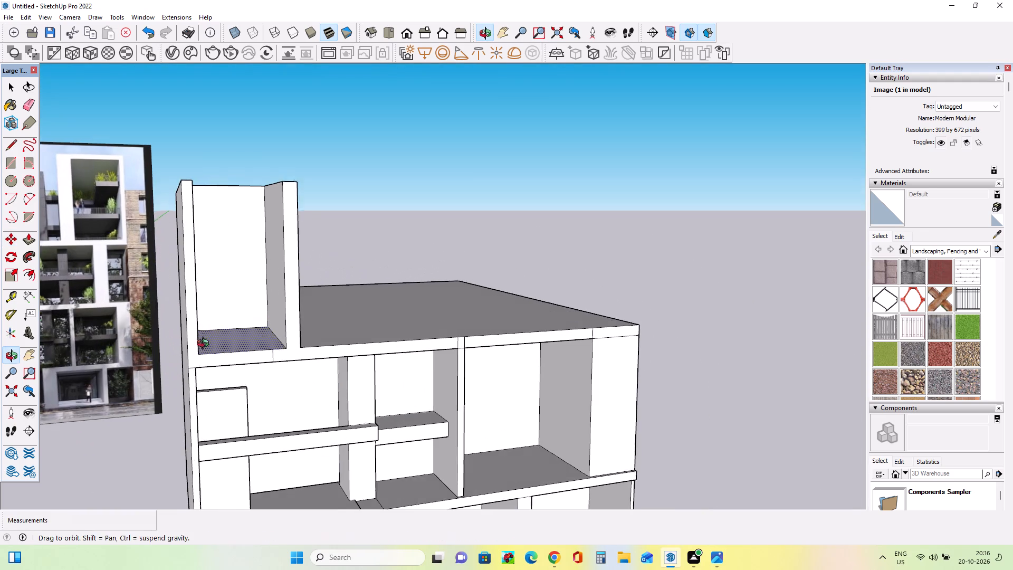
middle_drag(205, 345, 206, 355)
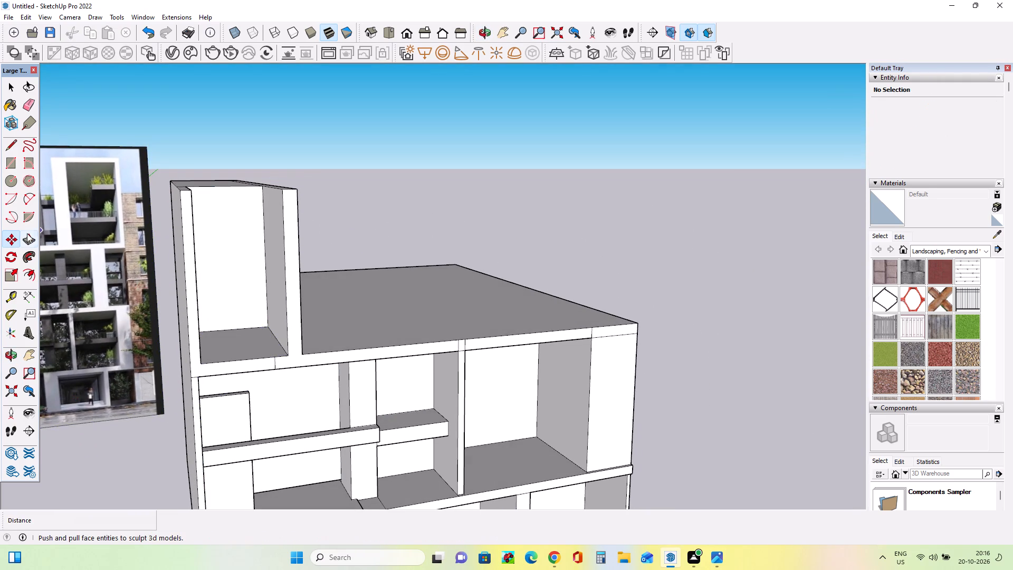
Draw a short vertical line about 1' 5 3/4" long across the roof slab's front face, below the terrace's inner upright wall.
click(27, 233)
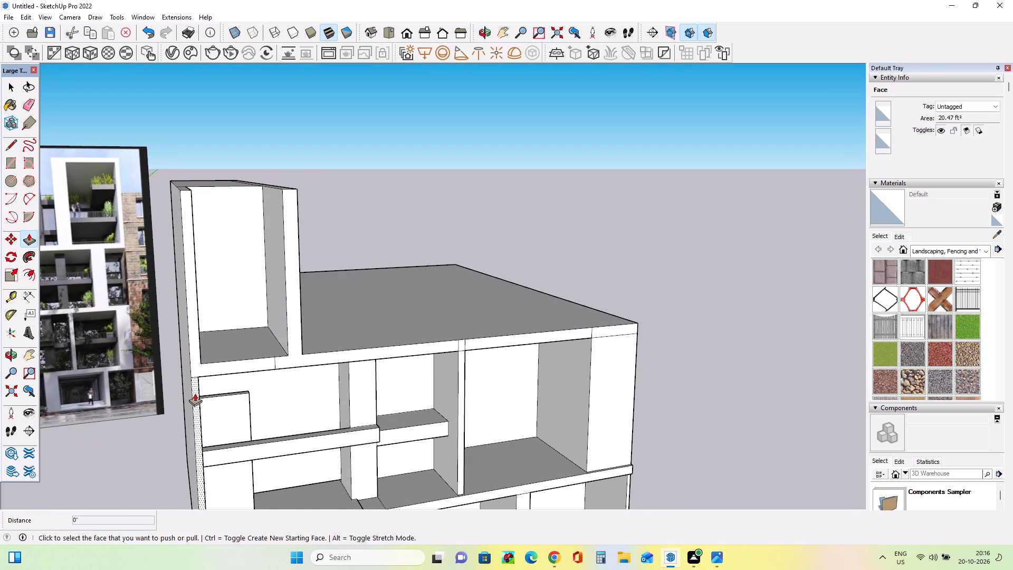
scroll(196, 393, down, 4)
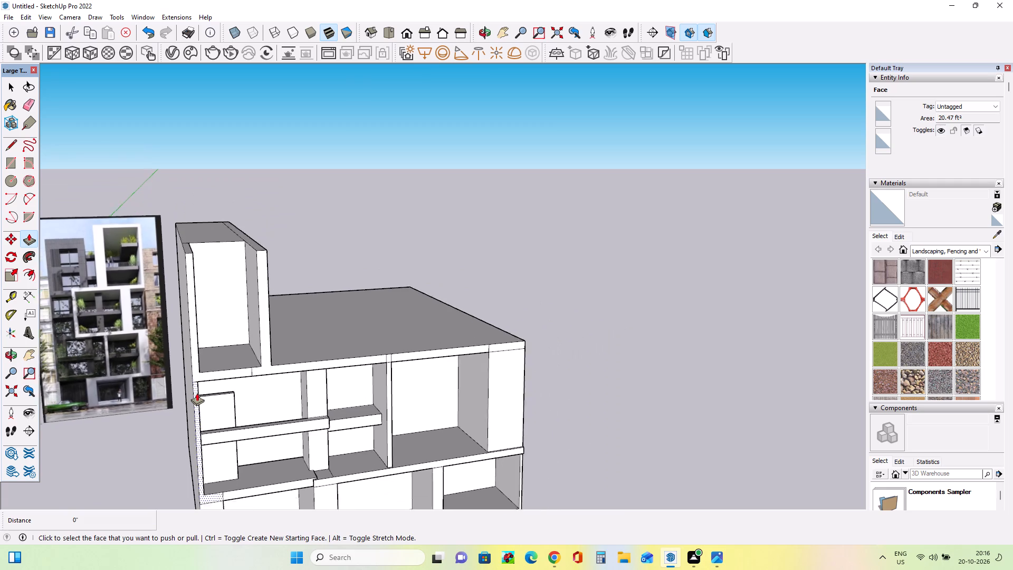
scroll(197, 393, down, 2)
middle_drag(280, 395, 255, 397)
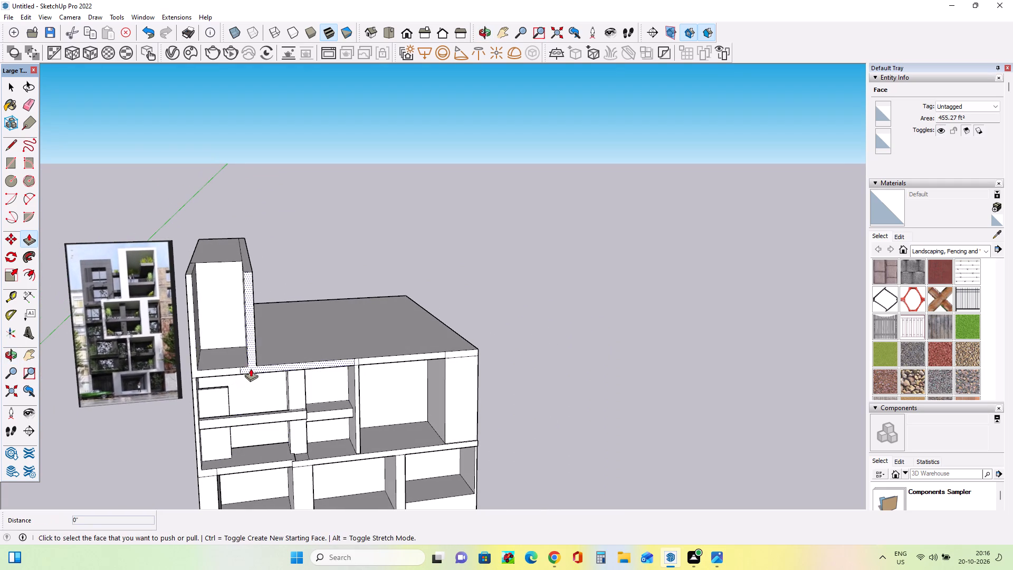
scroll(251, 368, up, 3)
middle_click(256, 370)
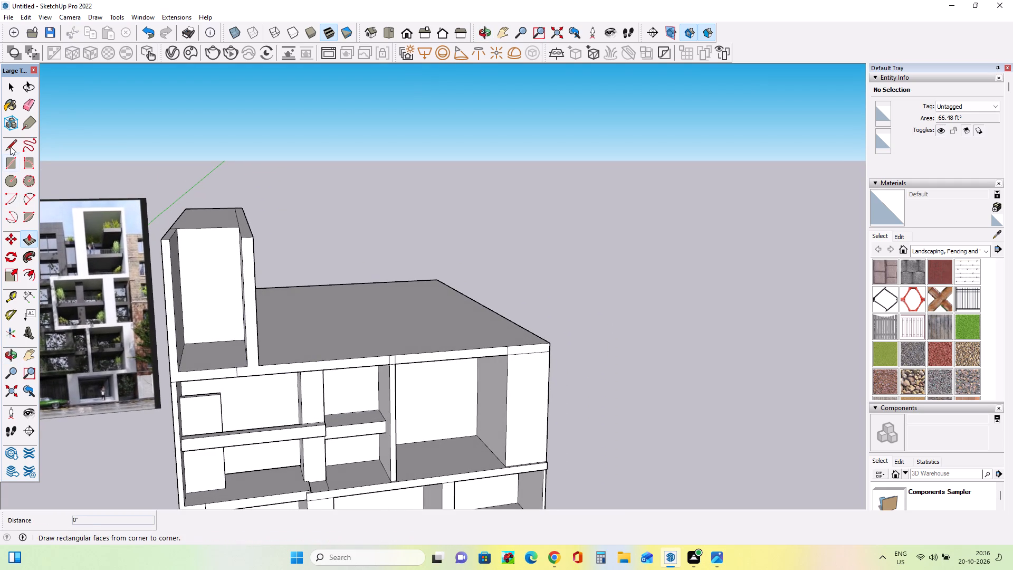
click(10, 146)
click(259, 364)
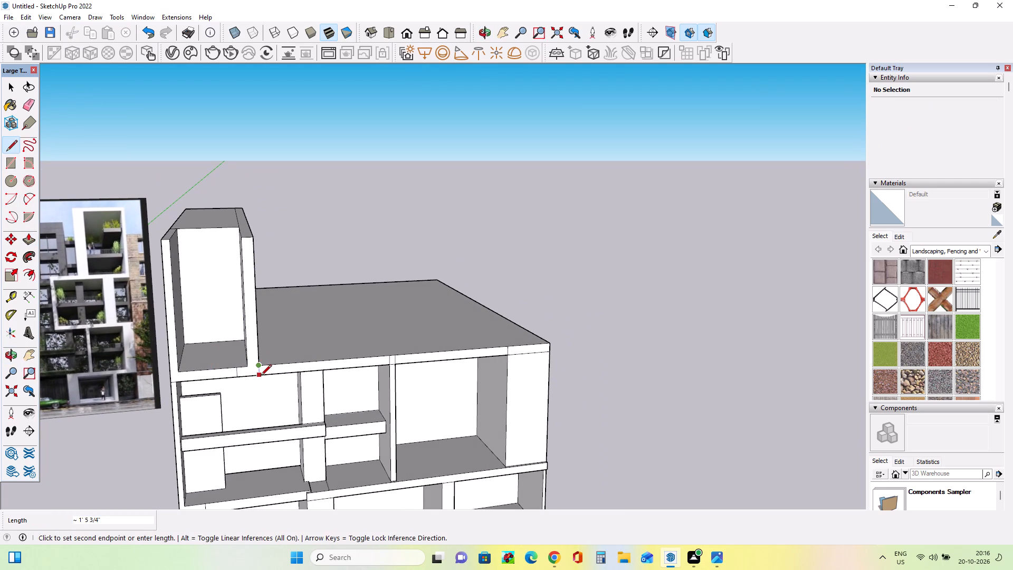
click(261, 377)
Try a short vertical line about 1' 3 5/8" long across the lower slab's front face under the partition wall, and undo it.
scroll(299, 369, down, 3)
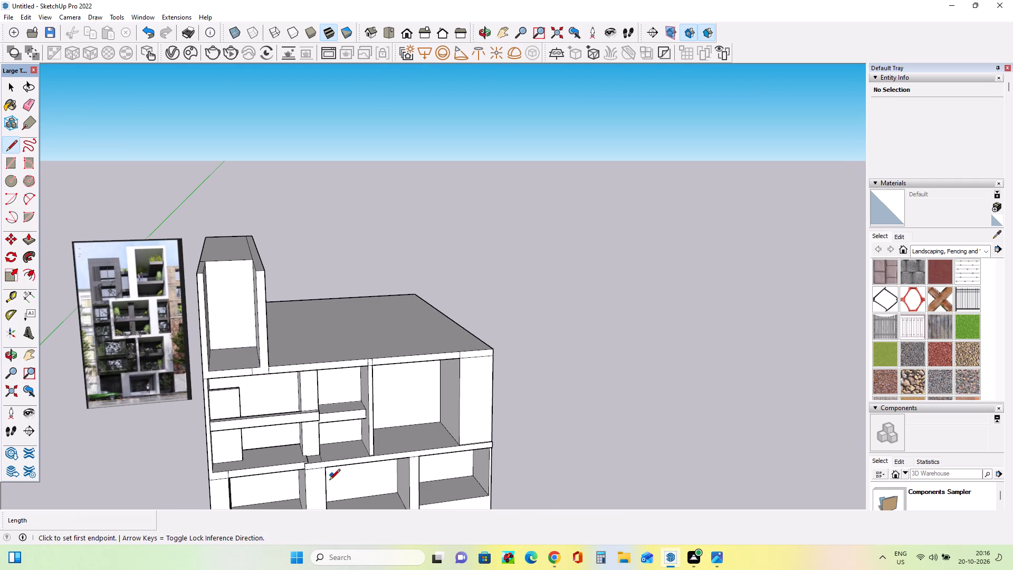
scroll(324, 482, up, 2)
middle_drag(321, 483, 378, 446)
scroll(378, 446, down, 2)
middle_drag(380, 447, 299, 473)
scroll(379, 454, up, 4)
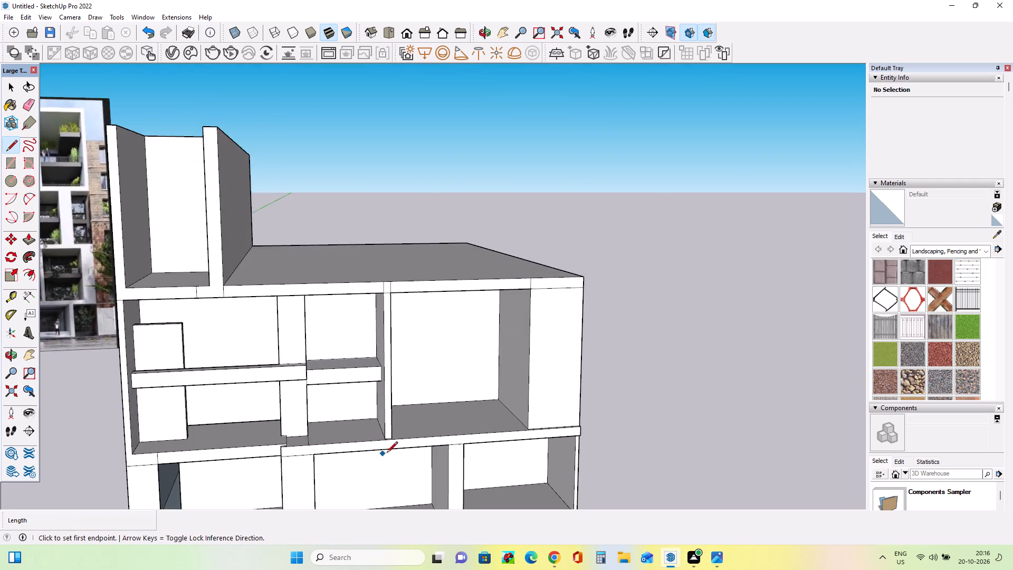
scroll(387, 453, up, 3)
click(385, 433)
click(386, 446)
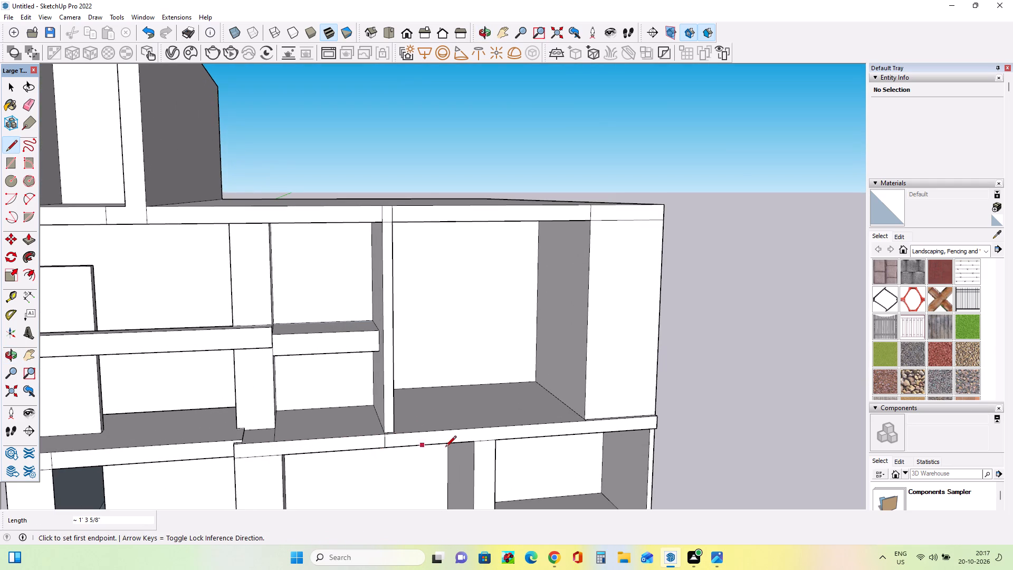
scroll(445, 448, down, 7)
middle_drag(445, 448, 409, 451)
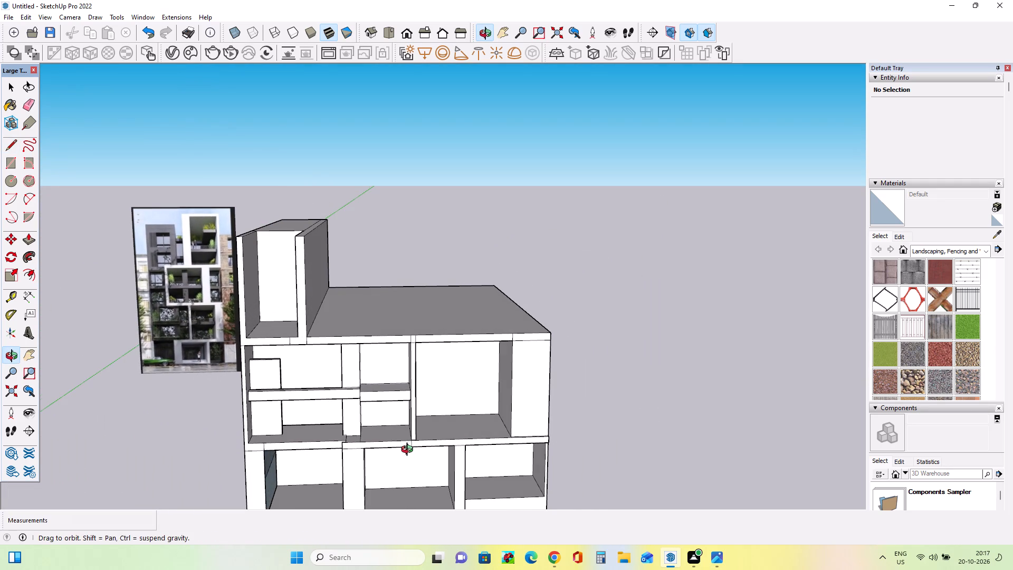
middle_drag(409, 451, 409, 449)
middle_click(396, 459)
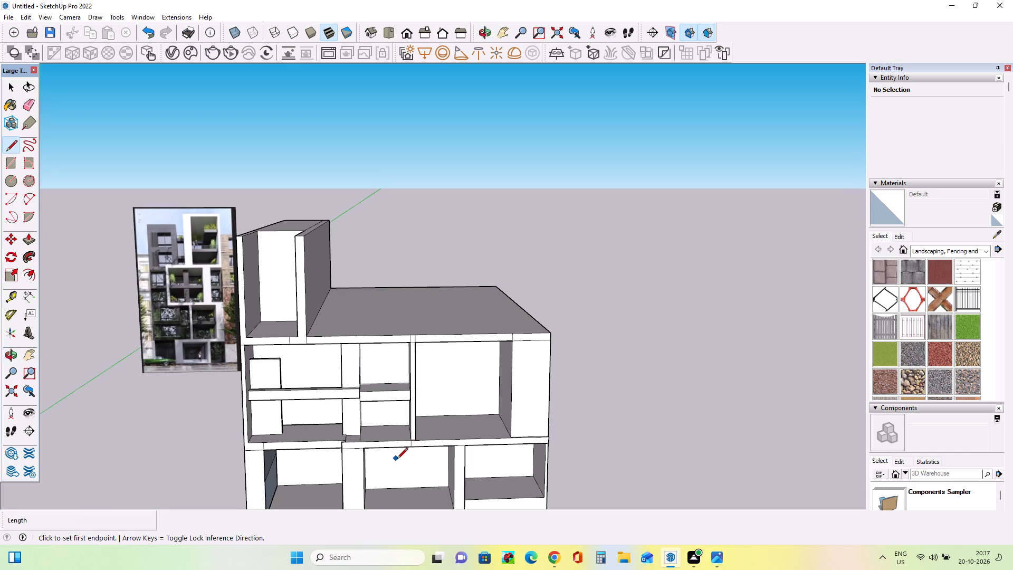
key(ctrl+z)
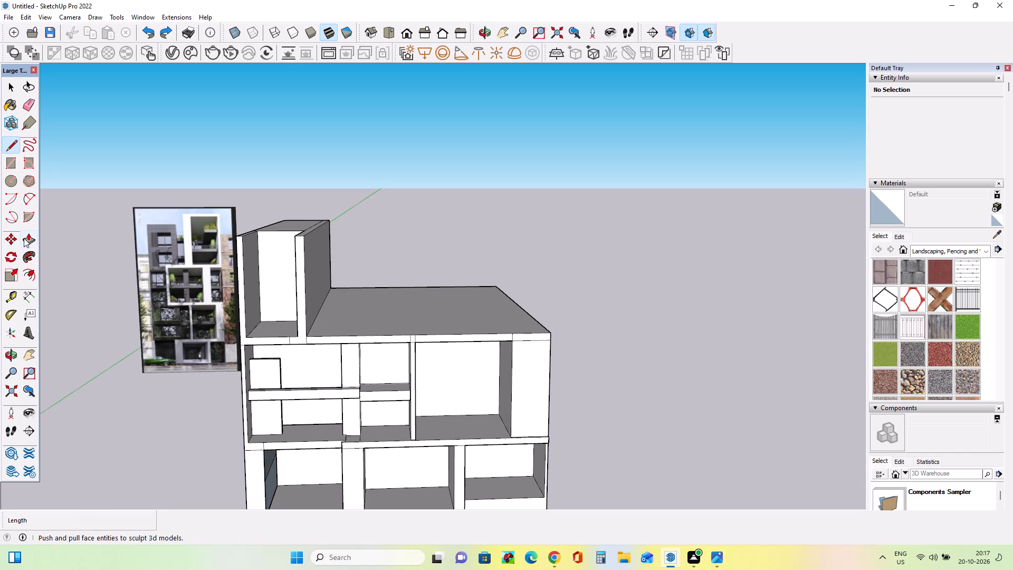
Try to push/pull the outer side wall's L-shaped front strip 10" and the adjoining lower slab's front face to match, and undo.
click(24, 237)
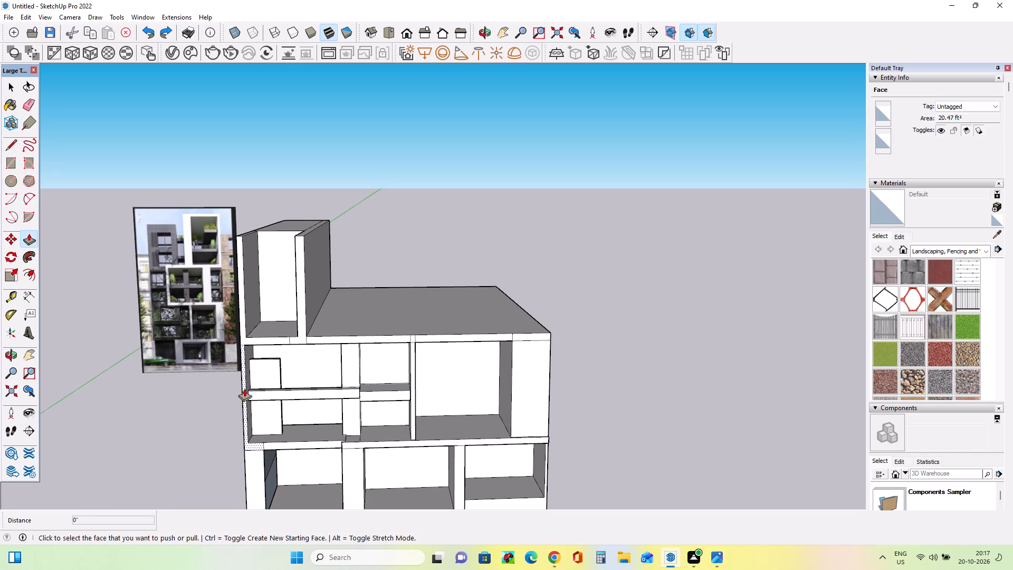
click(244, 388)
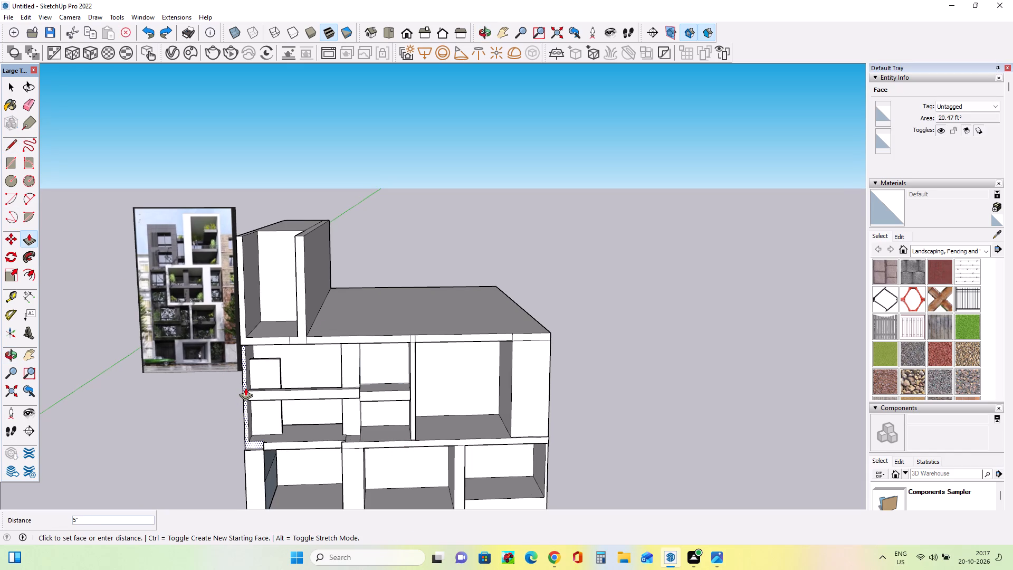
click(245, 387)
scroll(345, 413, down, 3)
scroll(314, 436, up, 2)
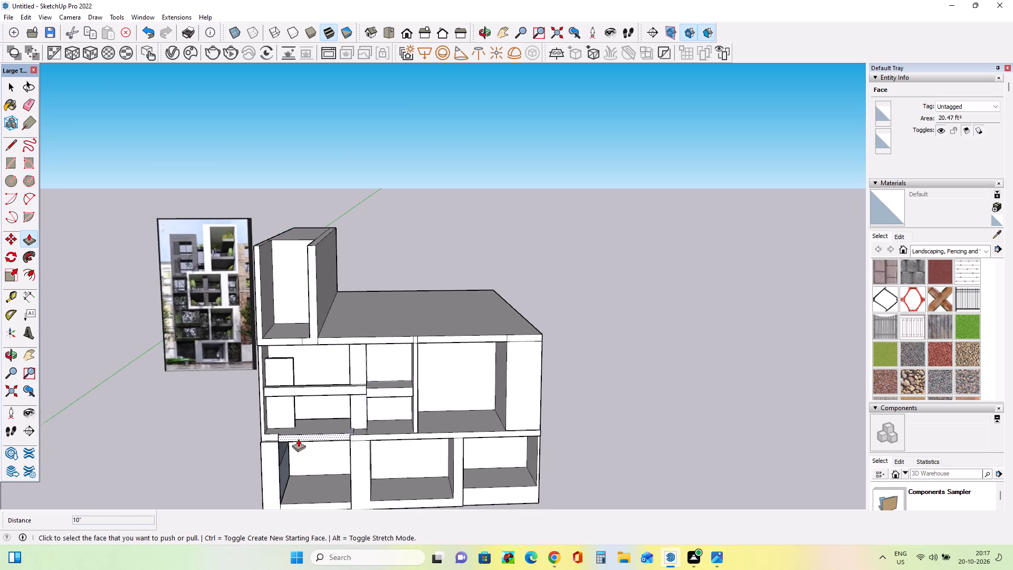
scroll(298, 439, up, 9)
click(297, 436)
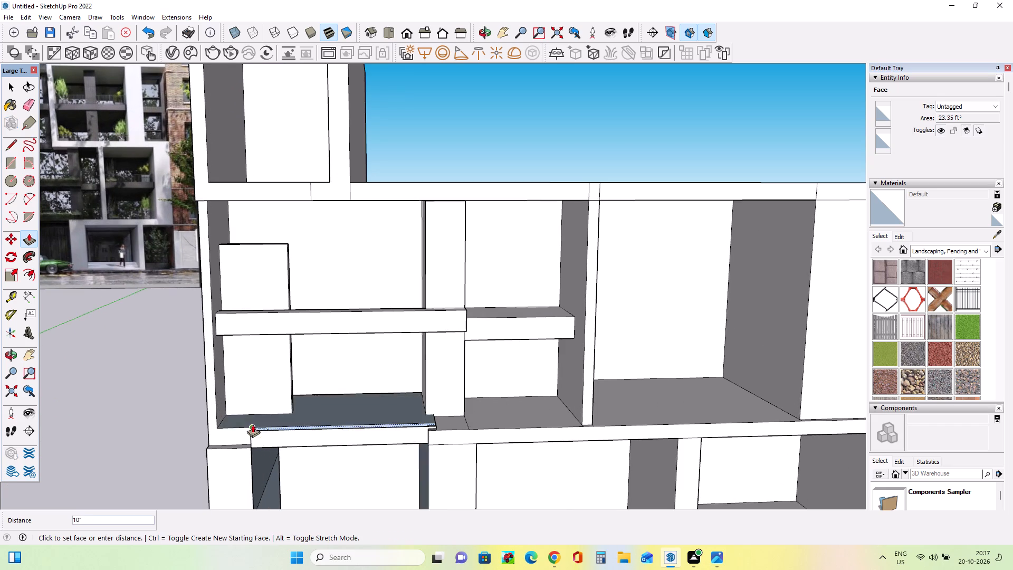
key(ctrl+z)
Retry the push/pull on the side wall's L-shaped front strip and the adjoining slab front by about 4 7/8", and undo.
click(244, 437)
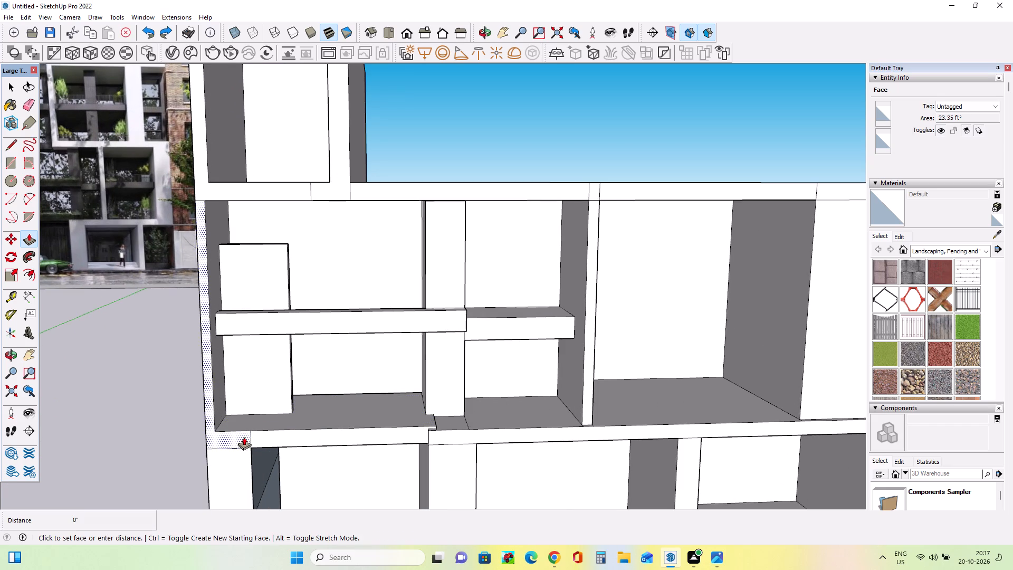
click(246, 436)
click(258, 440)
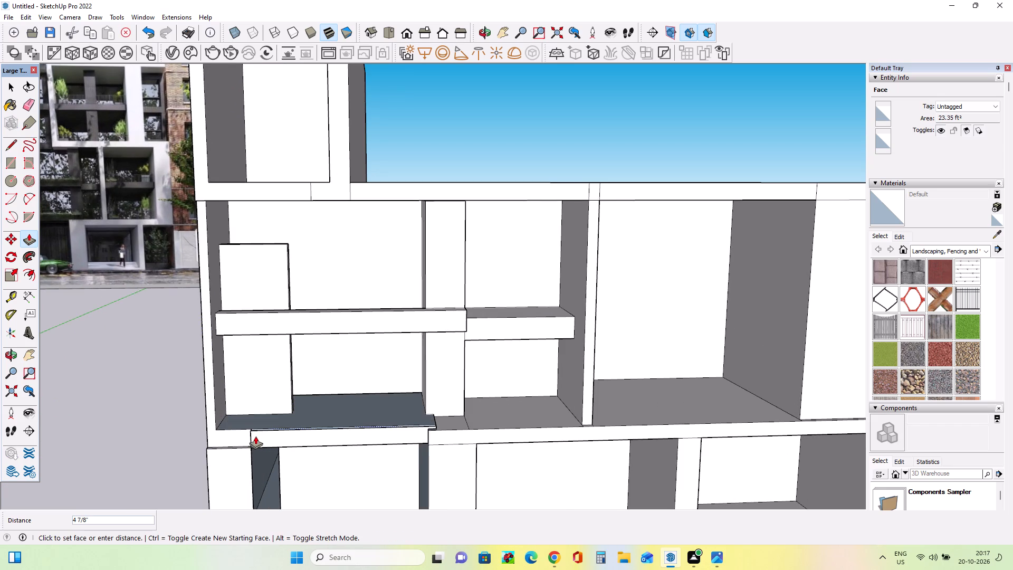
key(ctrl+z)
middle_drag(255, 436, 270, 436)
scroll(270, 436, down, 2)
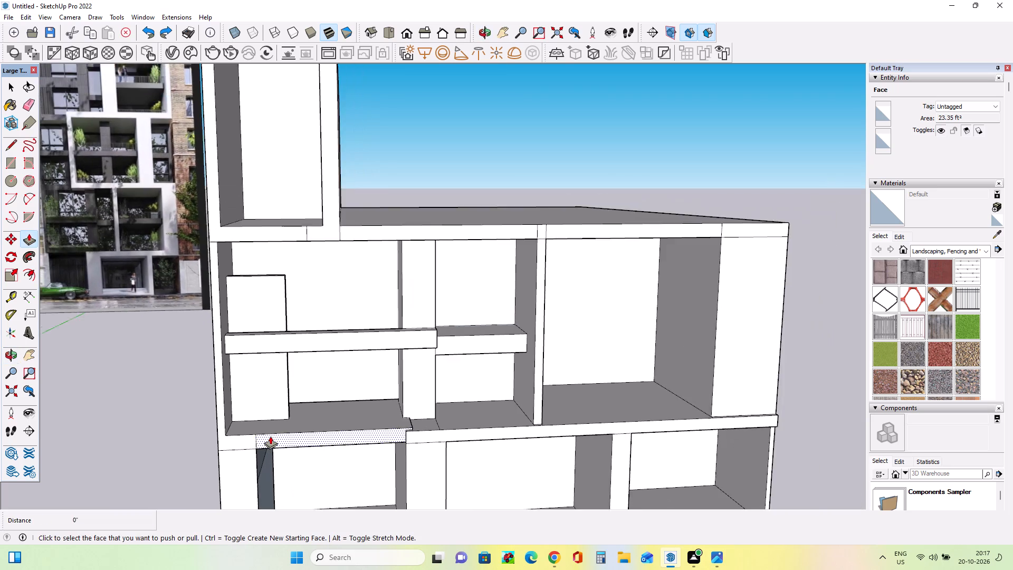
Push the rooftop terrace's L-shaped outer front strip and adjoining inner upright front face back about 2' 6 1/4", flush with each other.
scroll(270, 436, down, 4)
scroll(214, 257, up, 5)
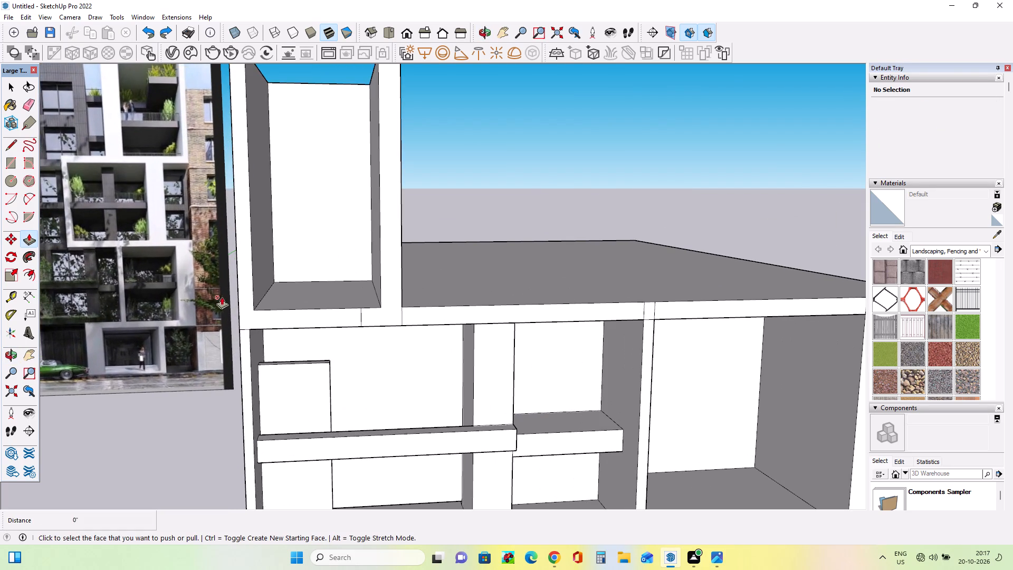
middle_drag(319, 322, 324, 326)
click(315, 325)
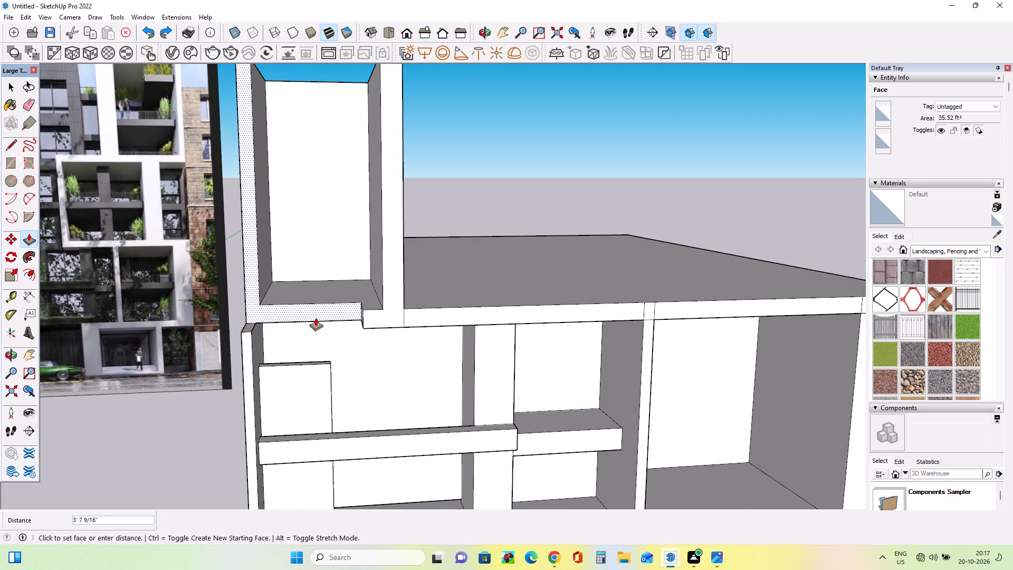
click(316, 319)
click(370, 322)
click(353, 309)
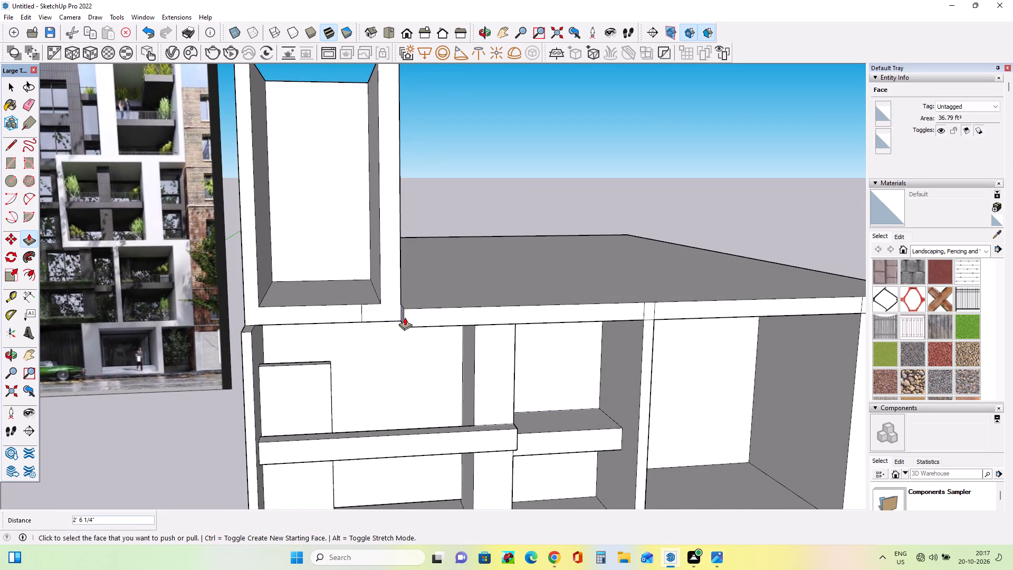
Compare the setback of the terrace frame and the bays below it with the reference facade image.
scroll(405, 318, down, 2)
middle_drag(370, 315, 379, 334)
scroll(376, 324, down, 3)
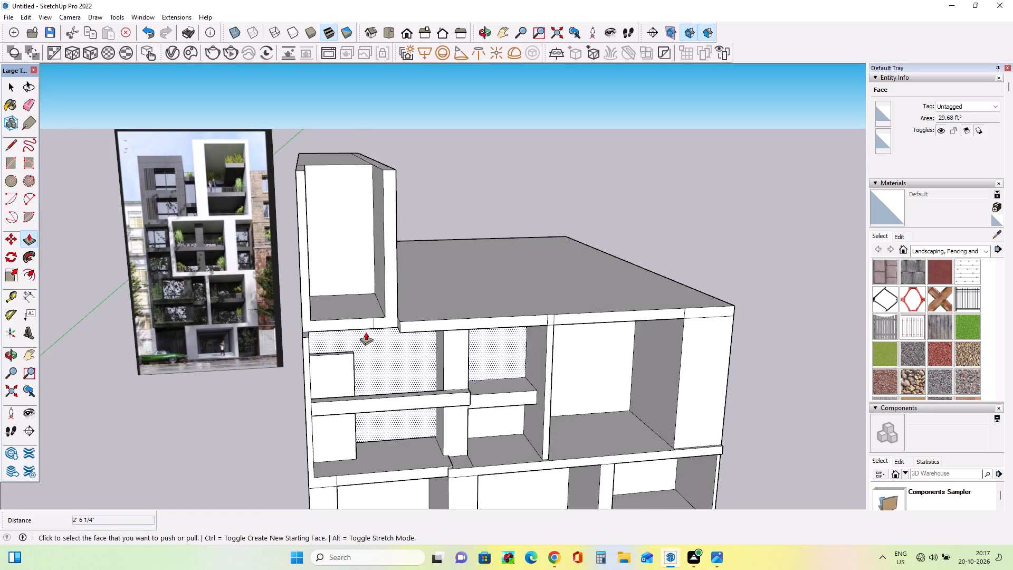
scroll(366, 332, down, 1)
middle_drag(366, 332, 366, 358)
scroll(293, 353, up, 3)
middle_drag(293, 349, 295, 354)
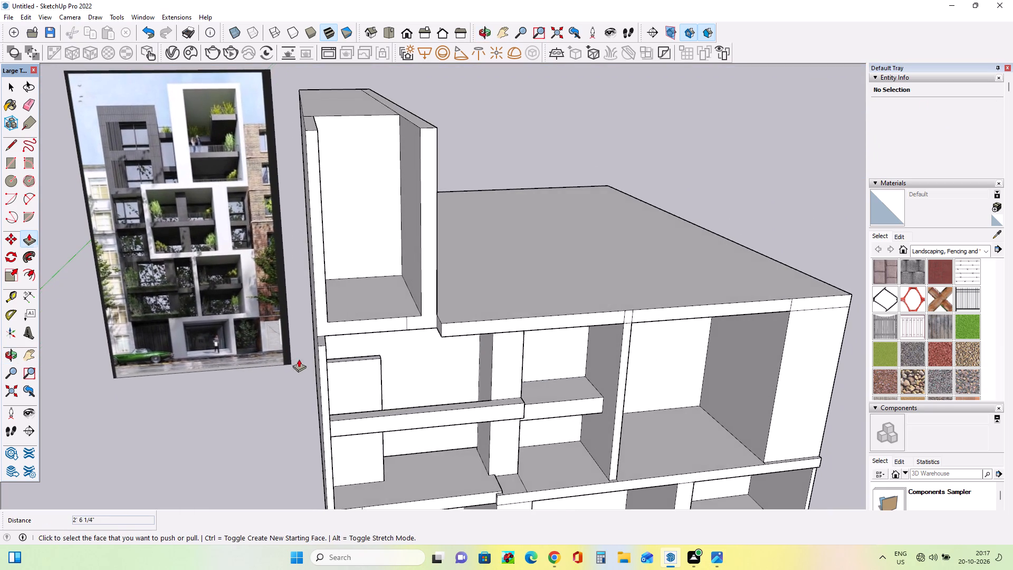
scroll(331, 353, up, 2)
scroll(332, 351, down, 3)
scroll(313, 360, up, 3)
scroll(313, 360, down, 3)
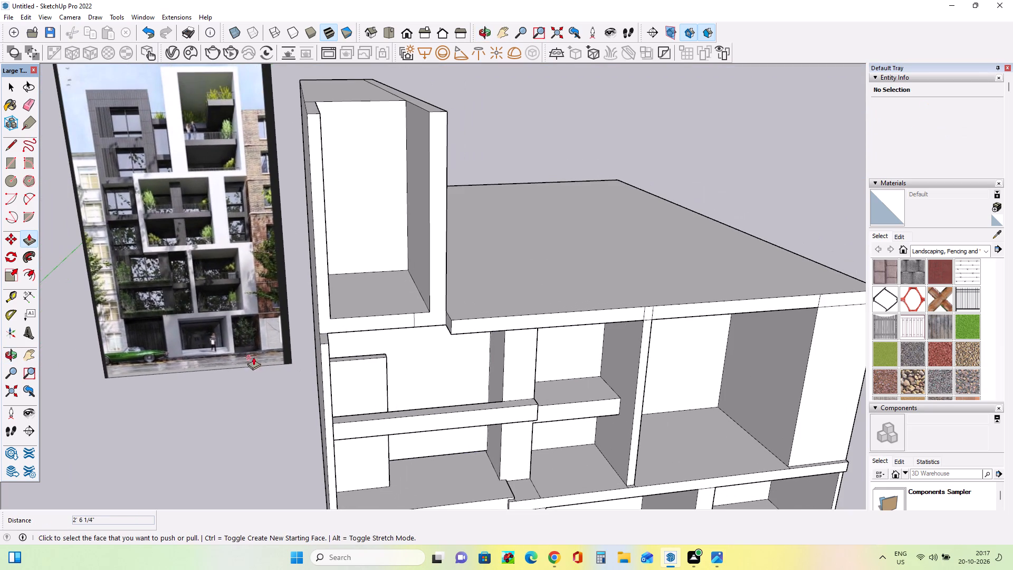
scroll(158, 325, up, 10)
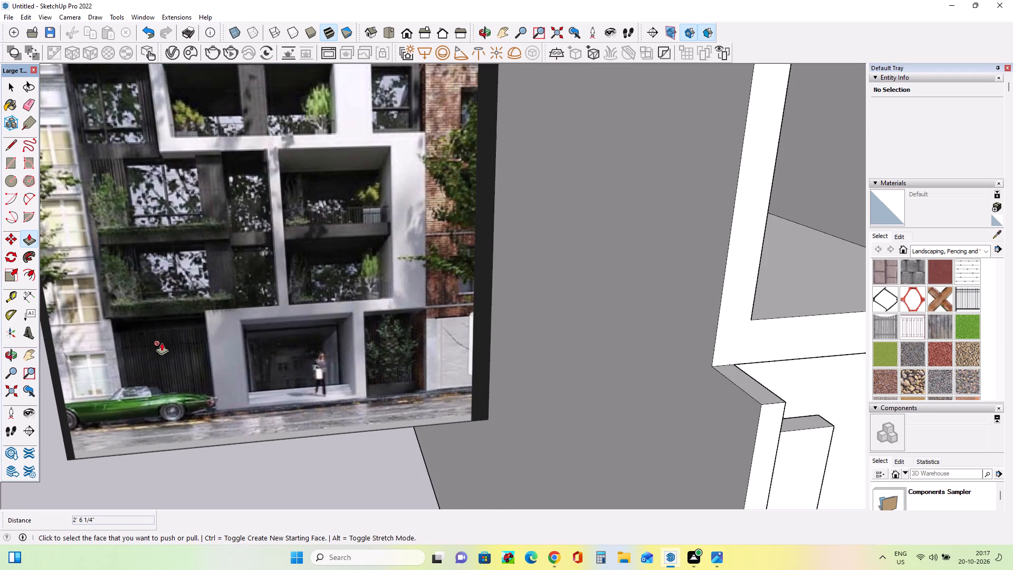
scroll(161, 343, down, 7)
scroll(159, 330, up, 4)
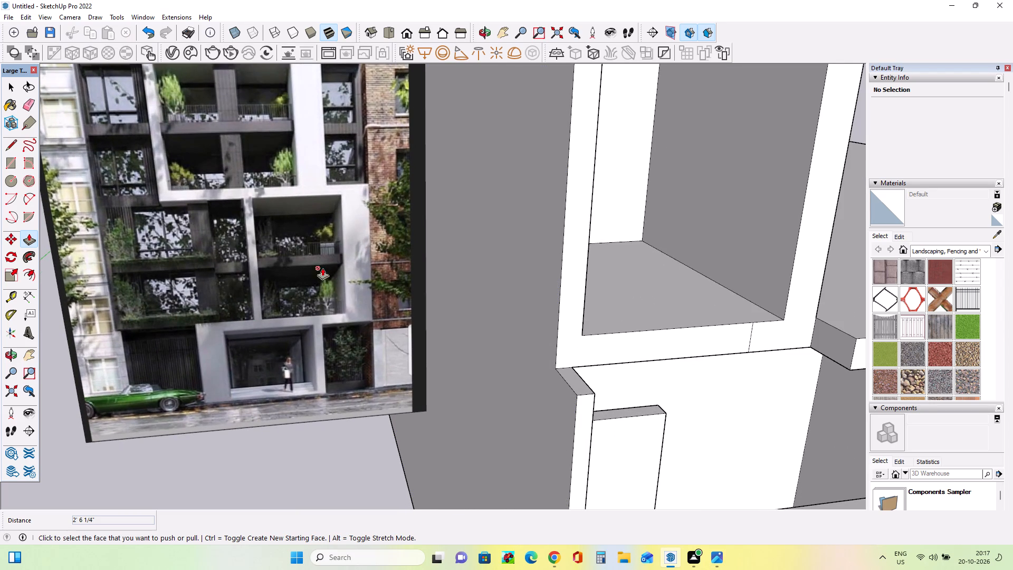
scroll(308, 340, down, 3)
scroll(204, 231, down, 3)
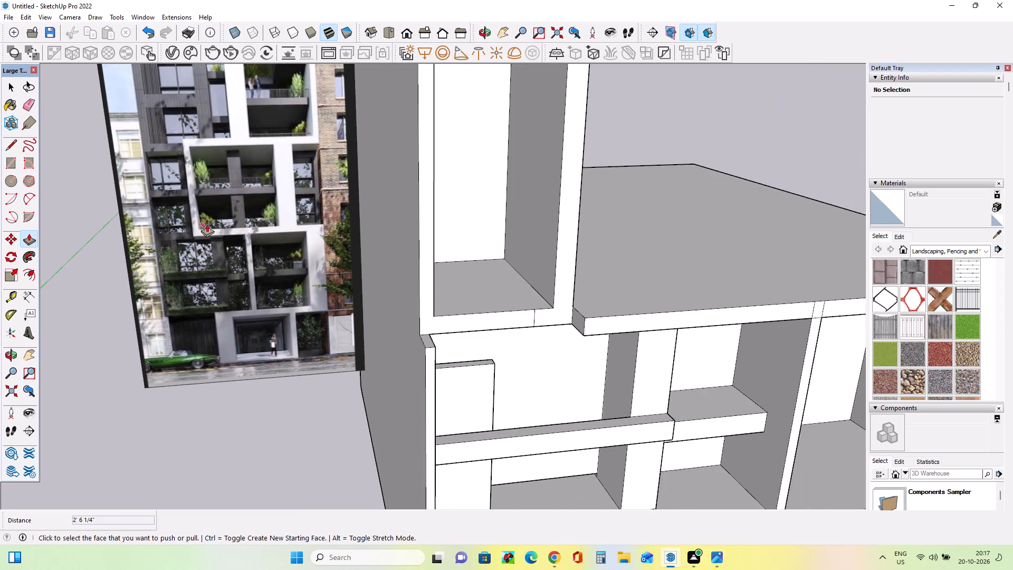
scroll(208, 221, down, 4)
scroll(404, 391, down, 6)
scroll(380, 493, up, 8)
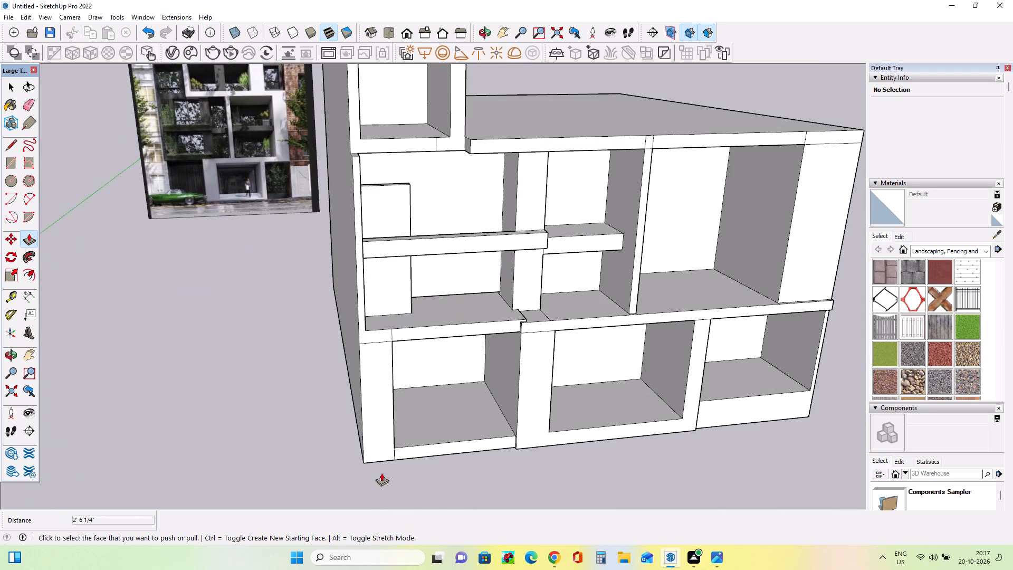
Inspect the stepped front faces of the terrace, middle bays and lower bays from several angles.
middle_drag(385, 430, 270, 234)
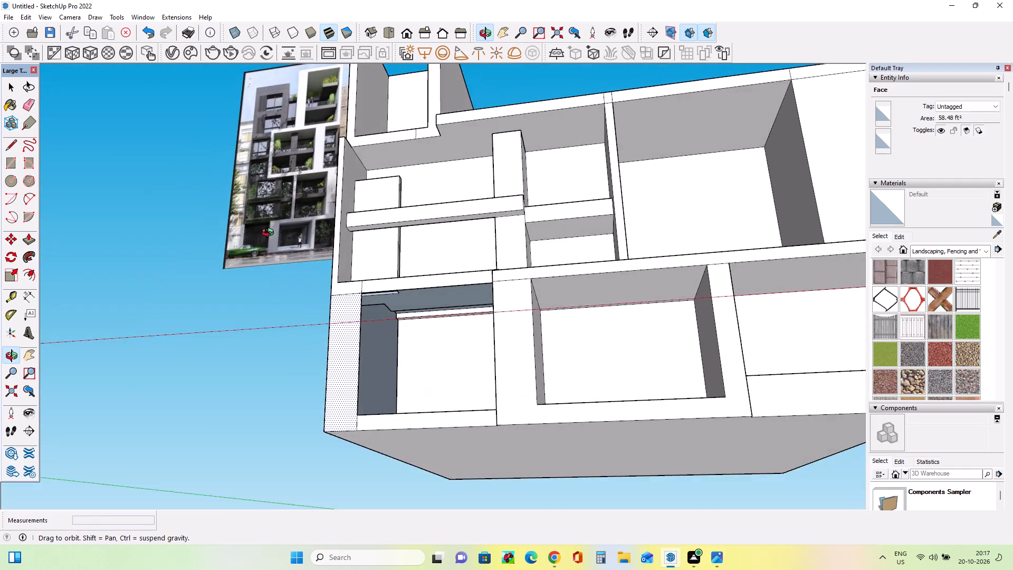
middle_drag(270, 234, 319, 367)
middle_drag(454, 339, 318, 411)
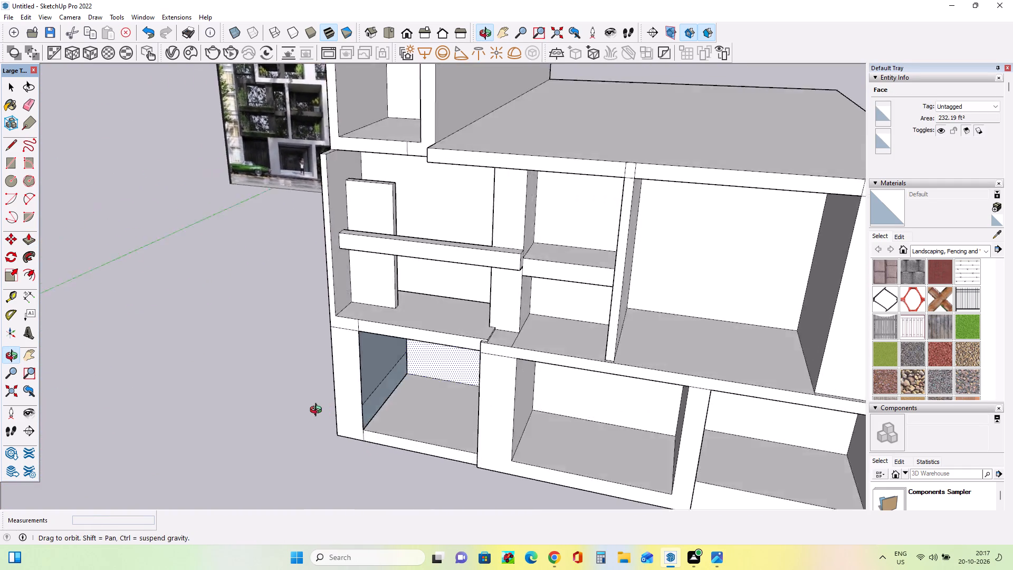
middle_drag(318, 411, 409, 407)
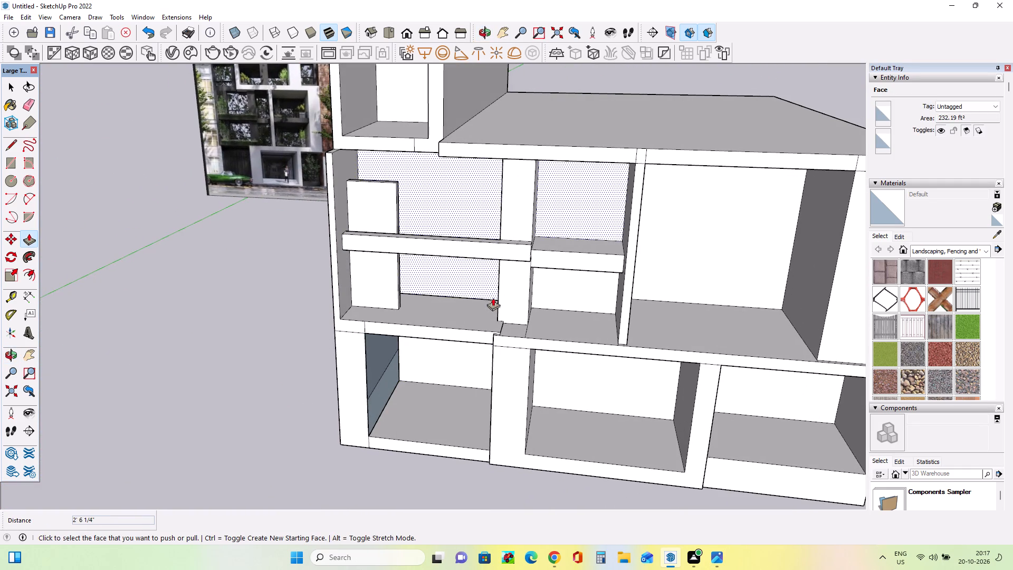
scroll(236, 308, down, 2)
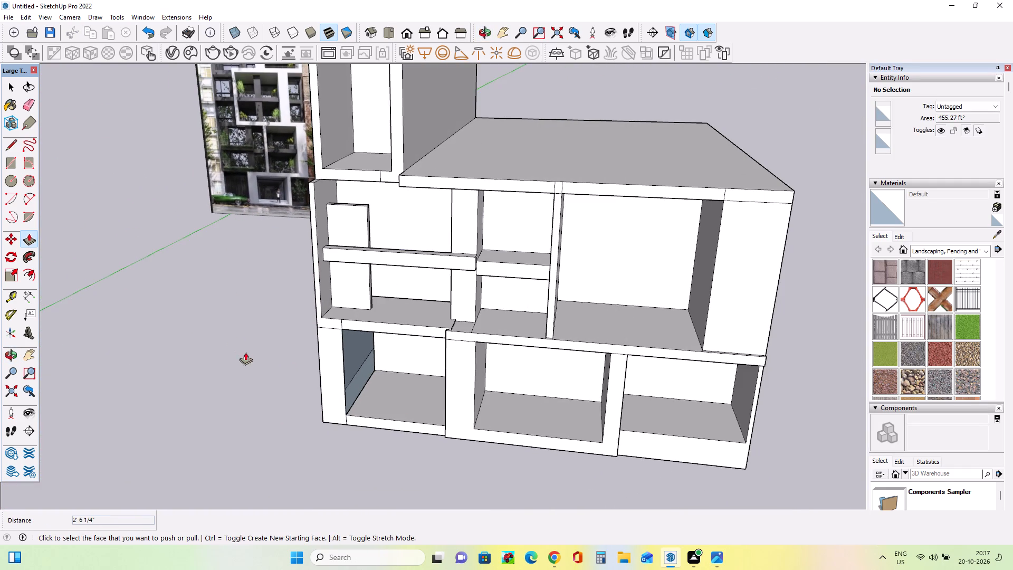
middle_drag(257, 362, 346, 393)
scroll(338, 368, down, 3)
middle_drag(375, 271, 389, 290)
scroll(318, 252, up, 4)
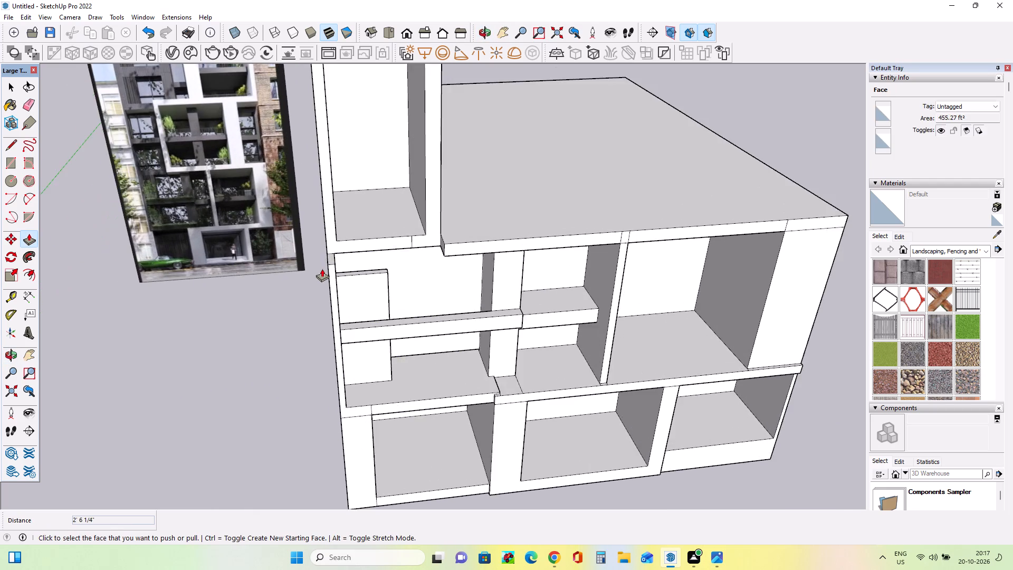
scroll(322, 269, up, 3)
scroll(324, 274, down, 7)
middle_drag(377, 303, 378, 310)
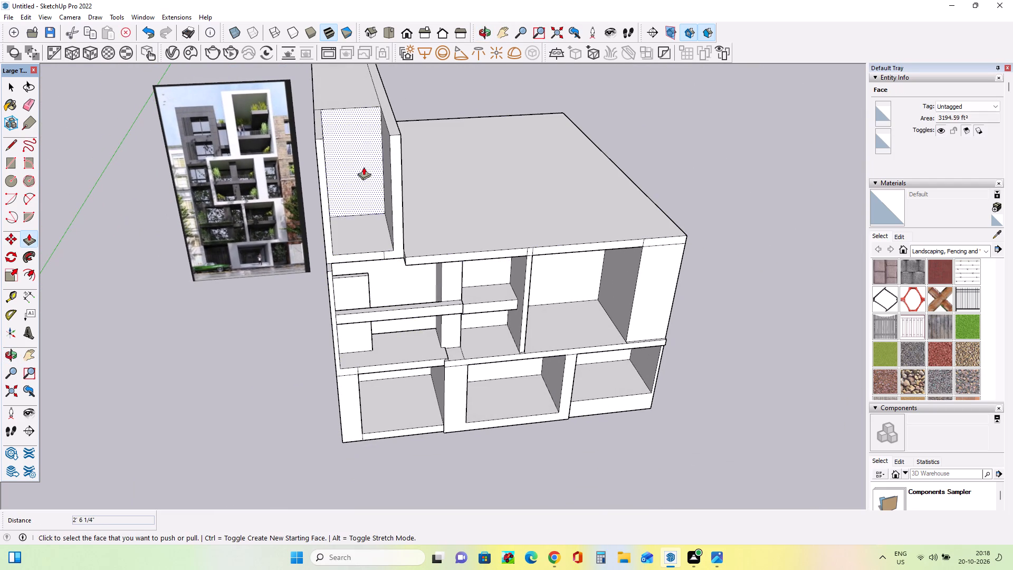
middle_drag(432, 218, 382, 241)
scroll(404, 236, down, 2)
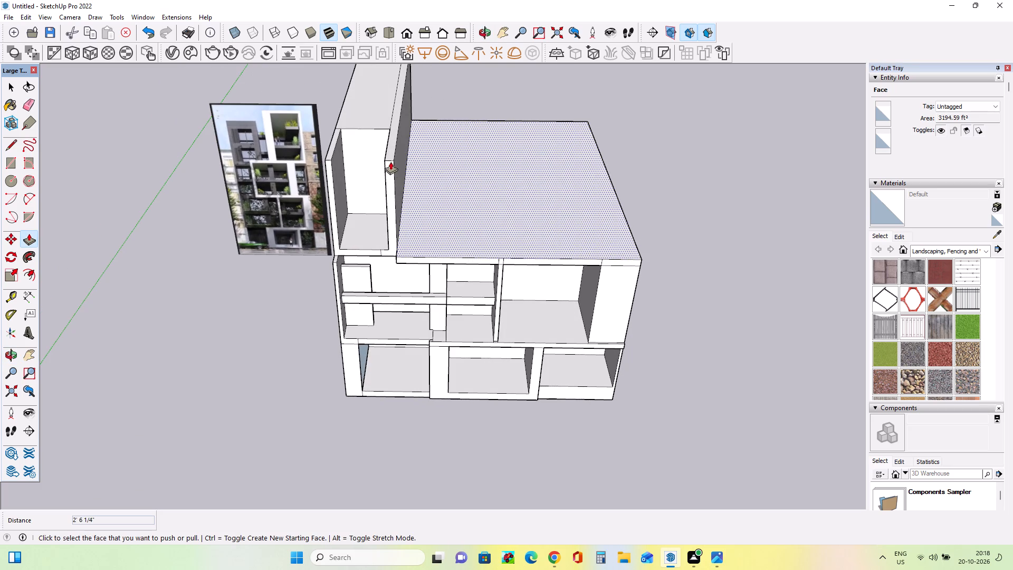
middle_drag(391, 161, 408, 175)
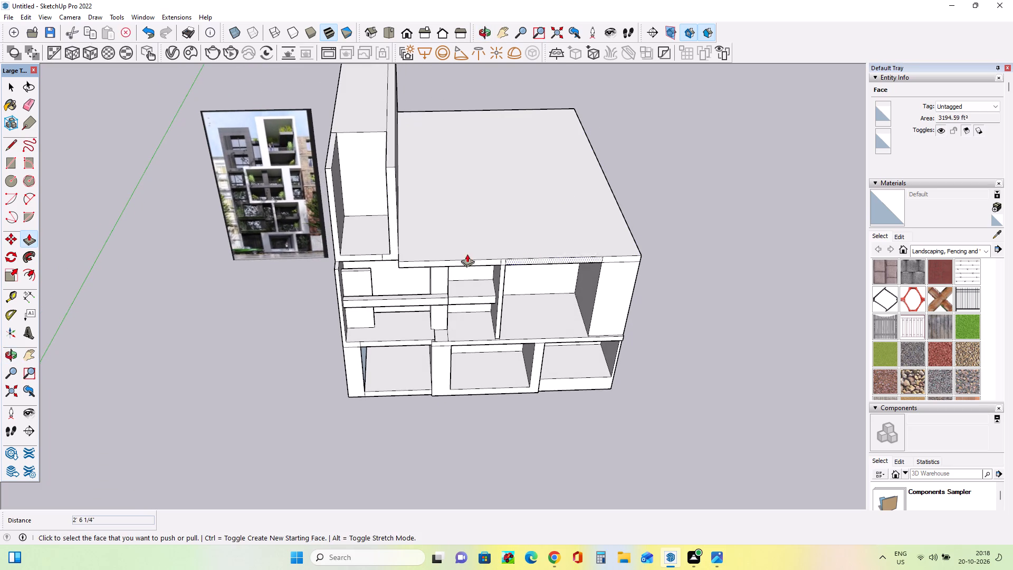
middle_drag(420, 244, 437, 130)
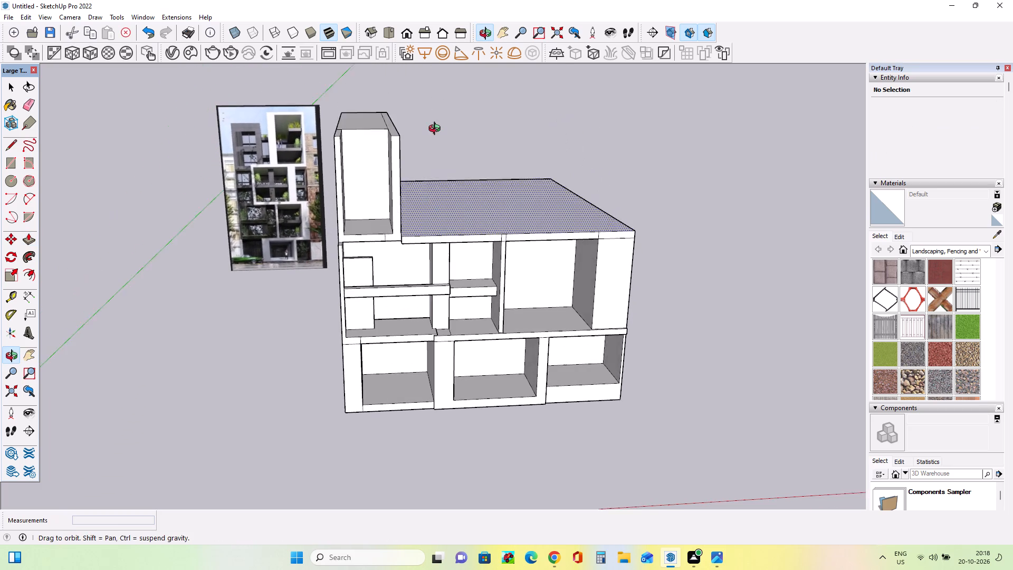
middle_drag(437, 130, 437, 128)
middle_drag(426, 344, 340, 314)
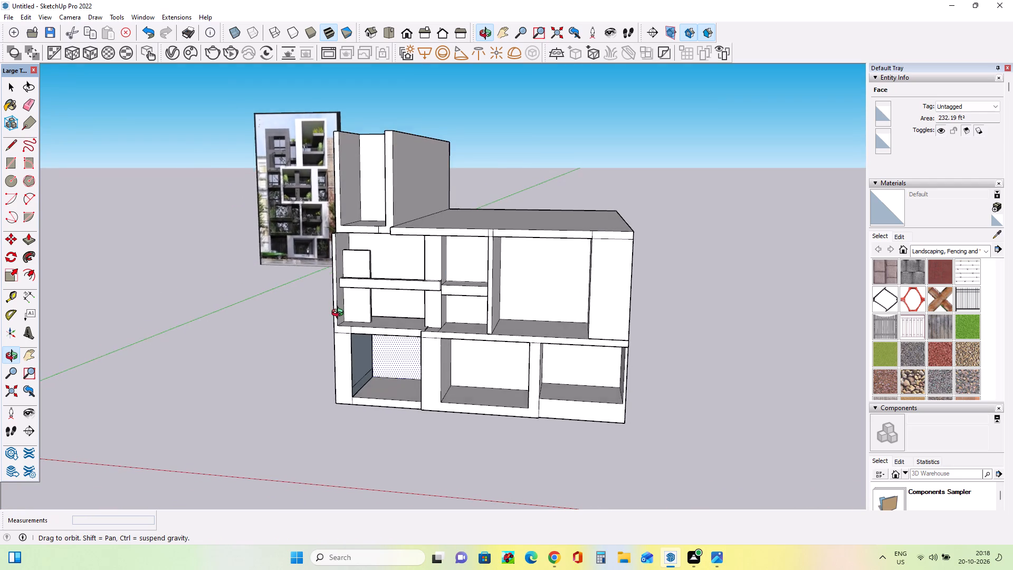
middle_drag(340, 314, 431, 331)
scroll(394, 328, down, 4)
scroll(394, 328, up, 2)
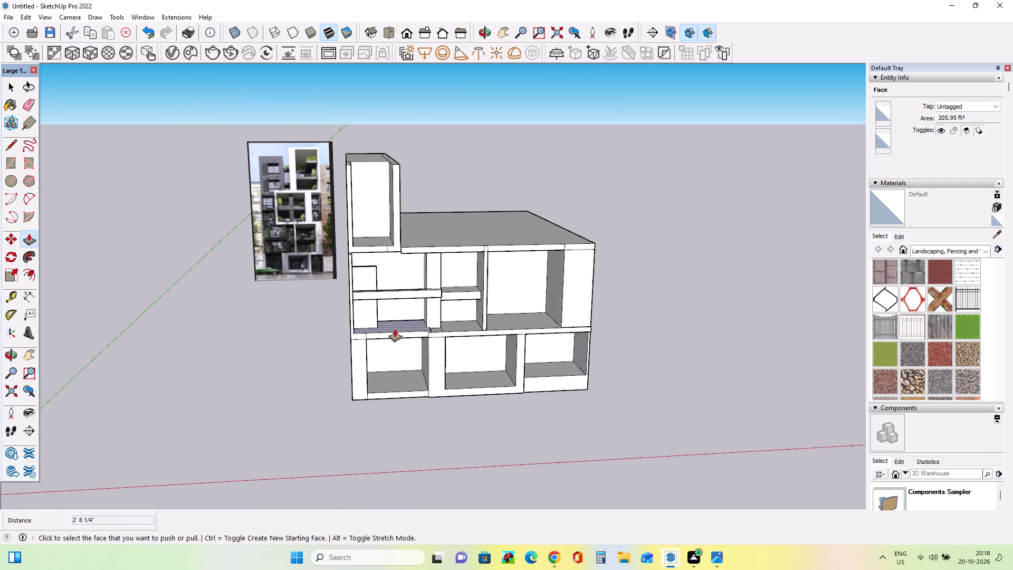
scroll(396, 334, up, 7)
middle_drag(397, 336, 400, 346)
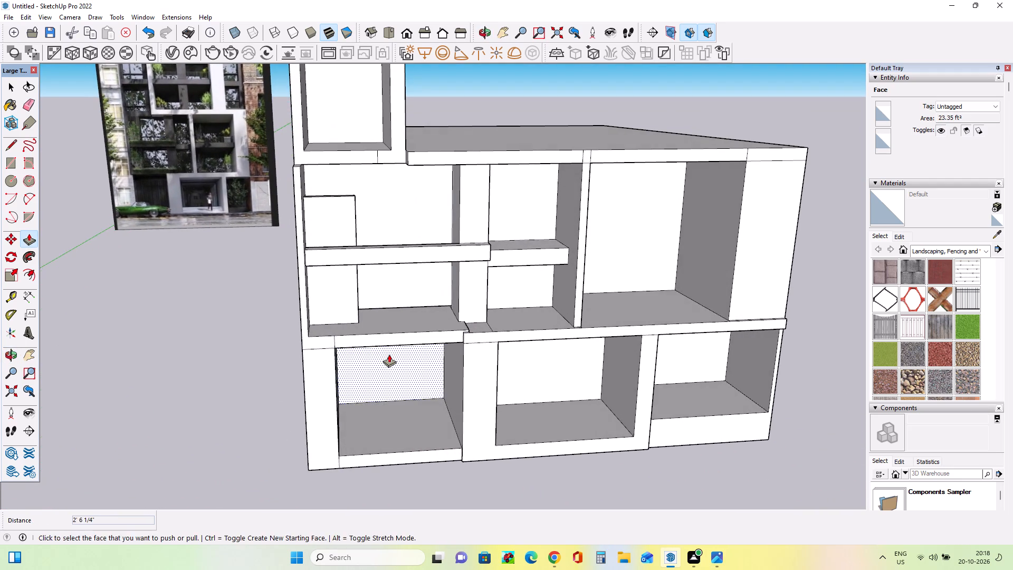
middle_drag(389, 354, 389, 322)
scroll(389, 322, down, 3)
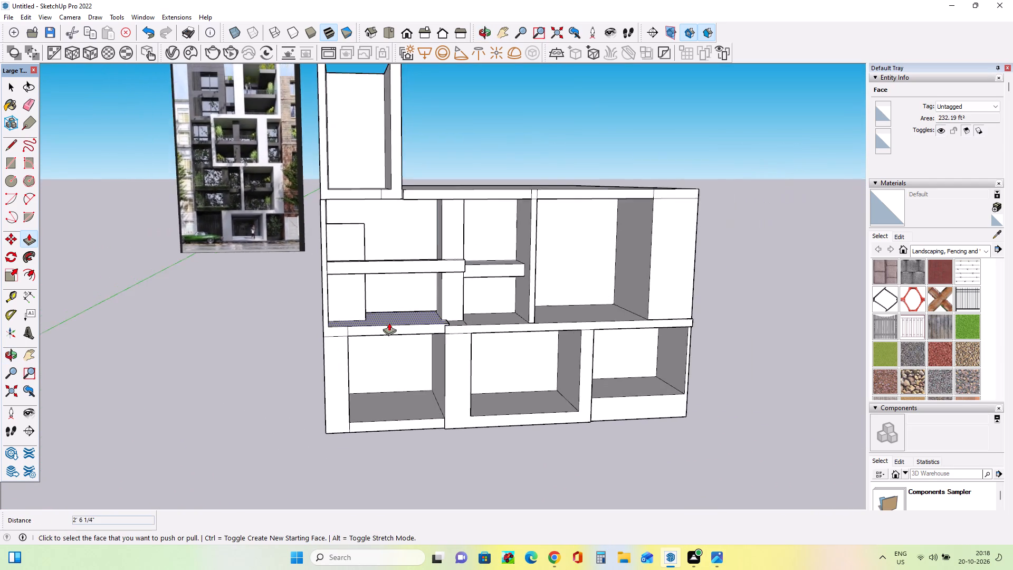
scroll(389, 322, down, 4)
middle_drag(389, 327, 391, 338)
scroll(344, 314, up, 7)
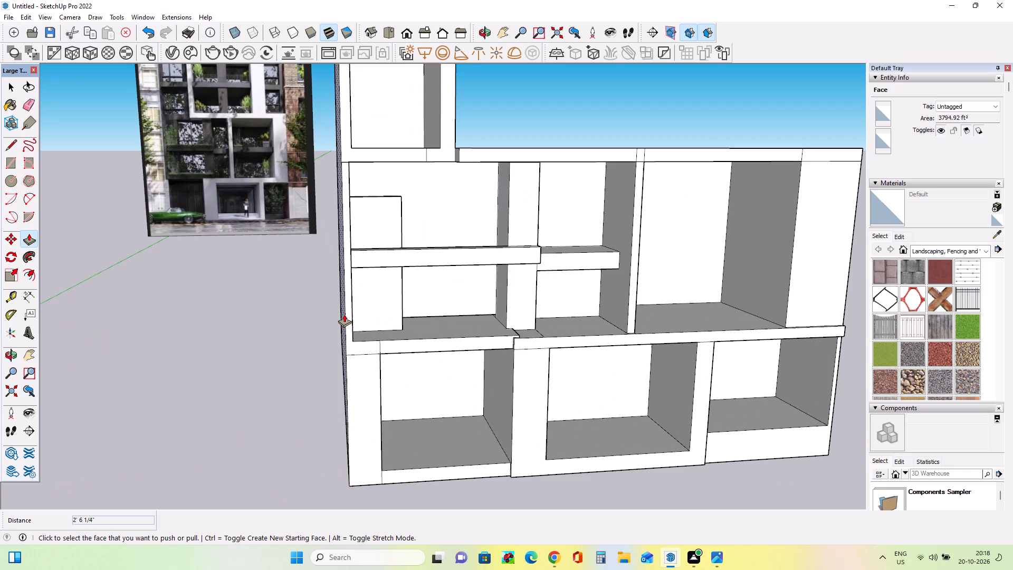
scroll(344, 314, down, 3)
middle_click(432, 347)
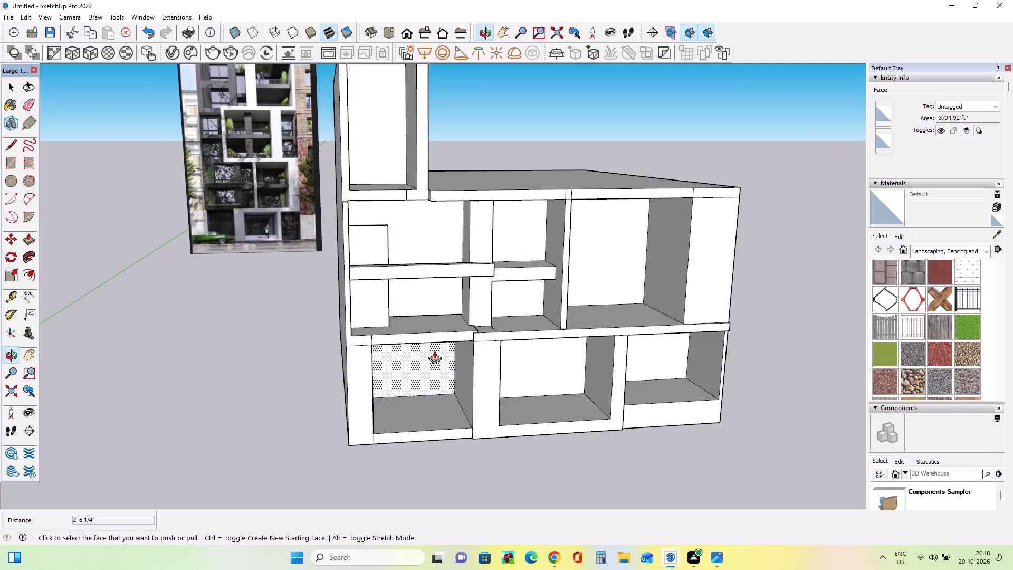
Examine the reference image's white projecting frames and the dark recessed bays beside and below them.
scroll(434, 350, down, 2)
scroll(376, 184, up, 5)
middle_drag(457, 275, 458, 294)
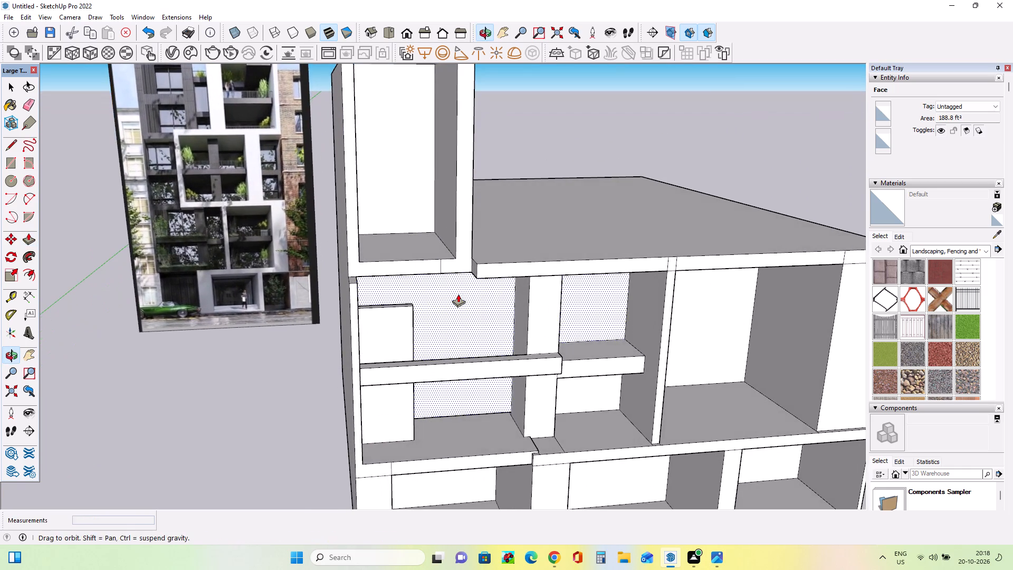
scroll(458, 294, down, 3)
scroll(259, 241, up, 4)
scroll(232, 204, up, 11)
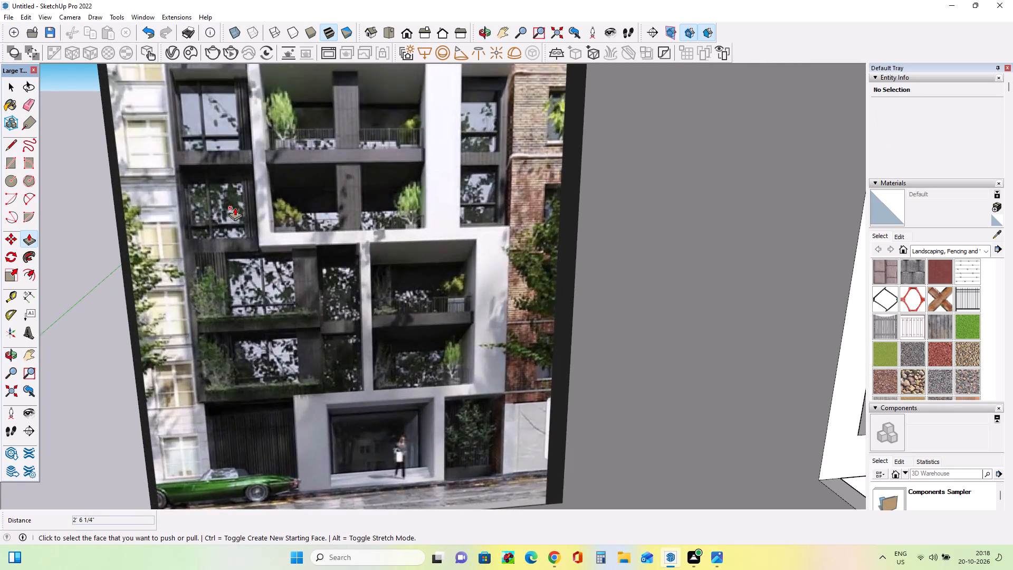
scroll(235, 207, up, 3)
middle_drag(268, 230, 305, 233)
scroll(288, 233, down, 1)
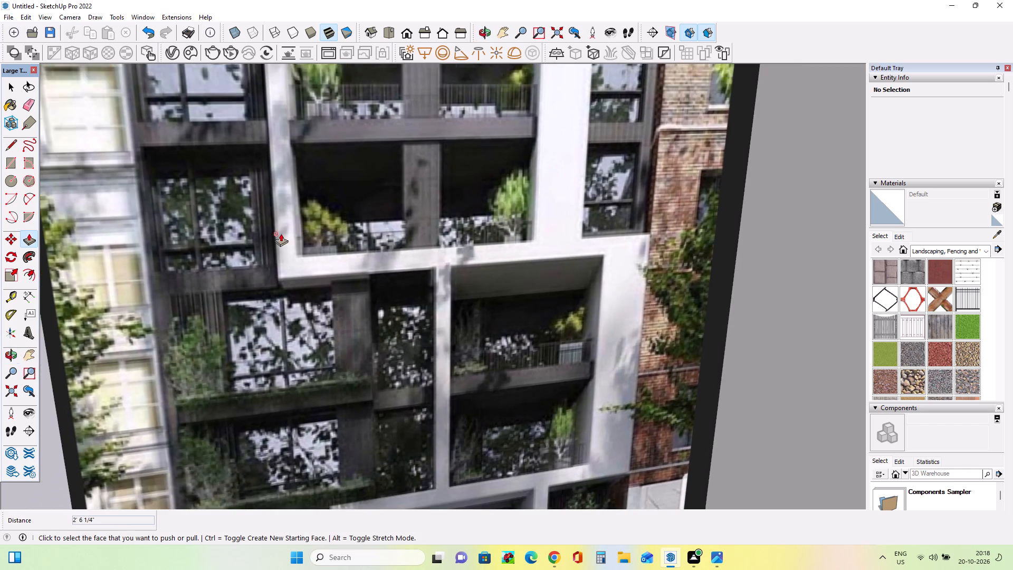
scroll(261, 234, down, 3)
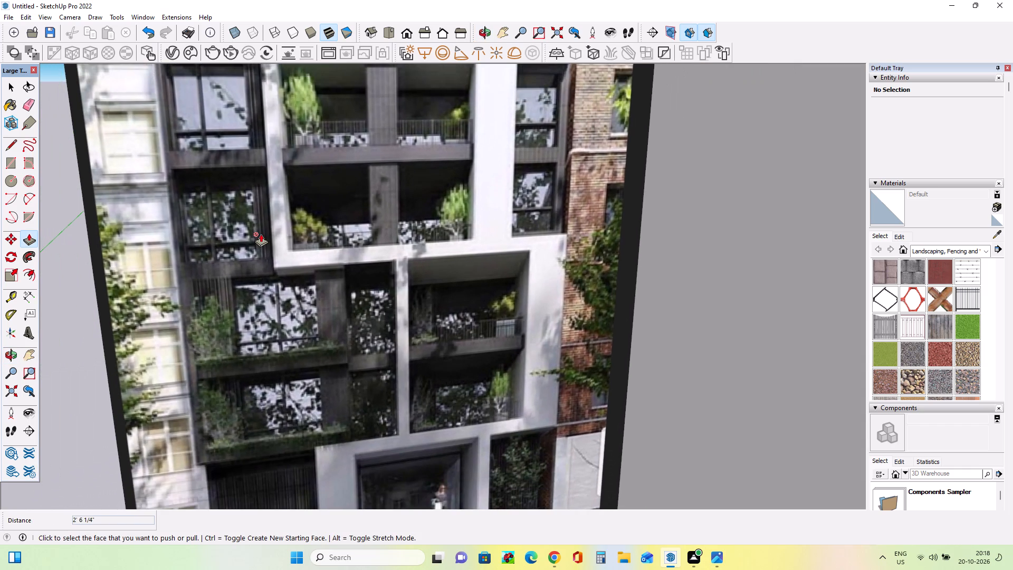
scroll(261, 234, down, 11)
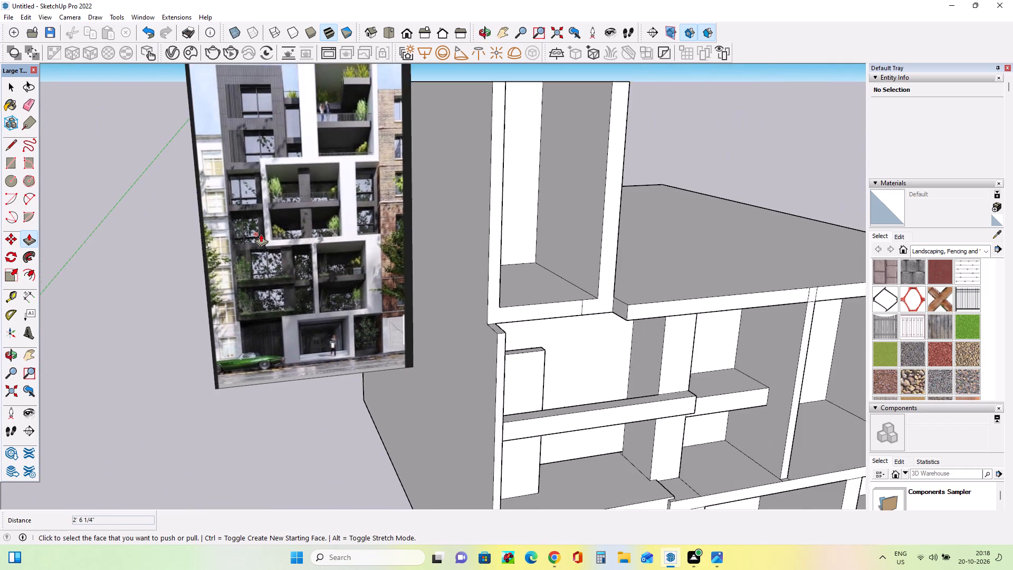
scroll(261, 234, down, 8)
Push the bottom bay's outer side wall front and the floor slab strip beside it back about 1' 2 11/16".
scroll(388, 439, up, 8)
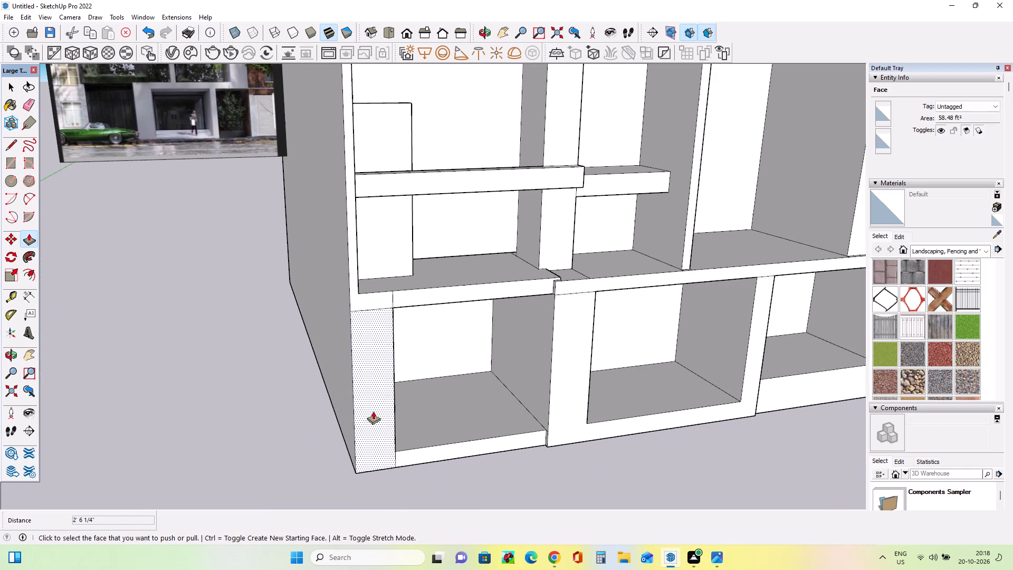
click(374, 415)
click(374, 408)
click(416, 457)
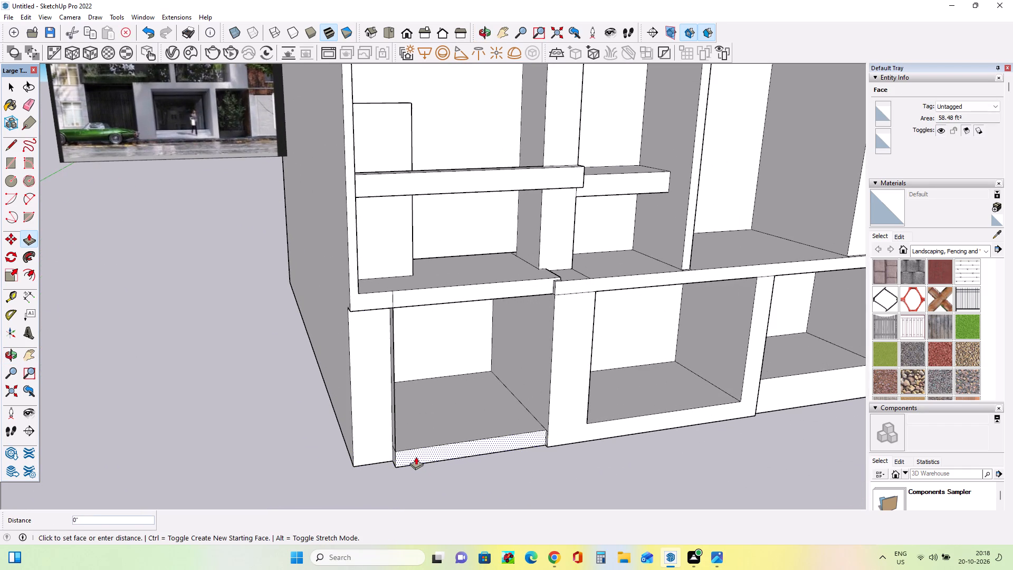
click(385, 449)
Erase the leftover edges in front of the bottom outer bay's recessed side wall and the seam in its floor strip.
middle_drag(552, 430, 526, 441)
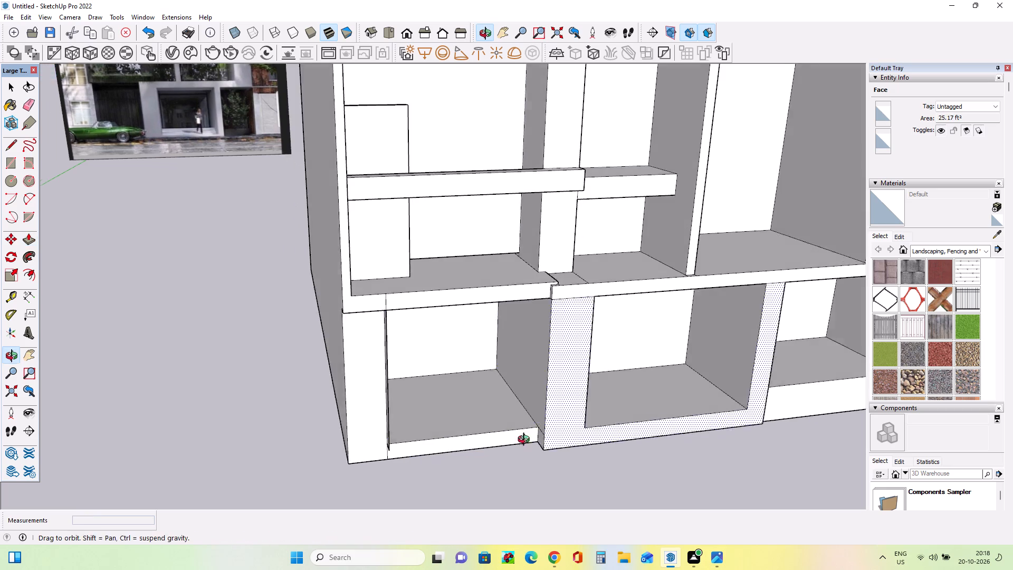
middle_drag(526, 441, 452, 431)
scroll(355, 424, up, 4)
middle_drag(387, 433, 255, 449)
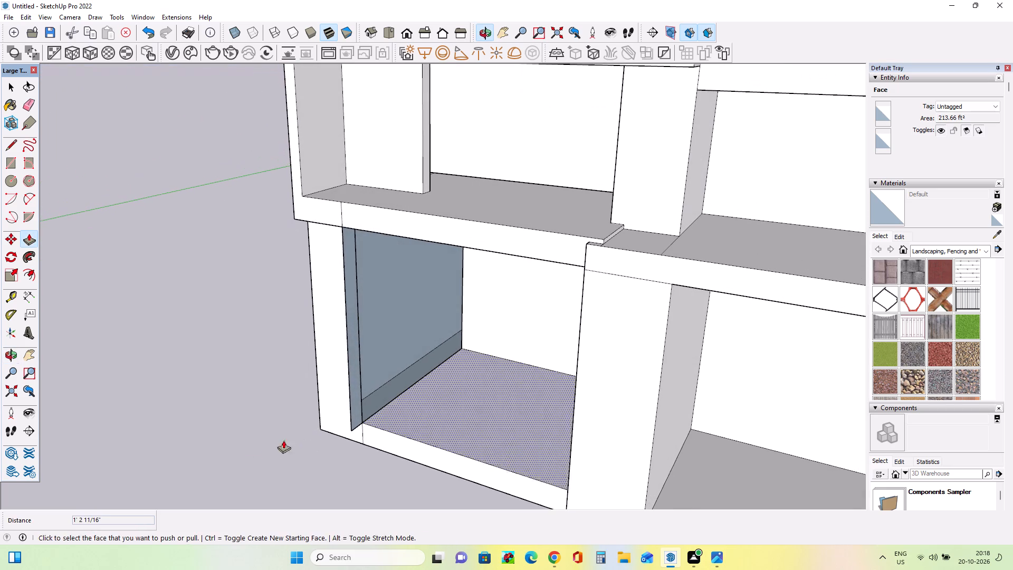
click(29, 98)
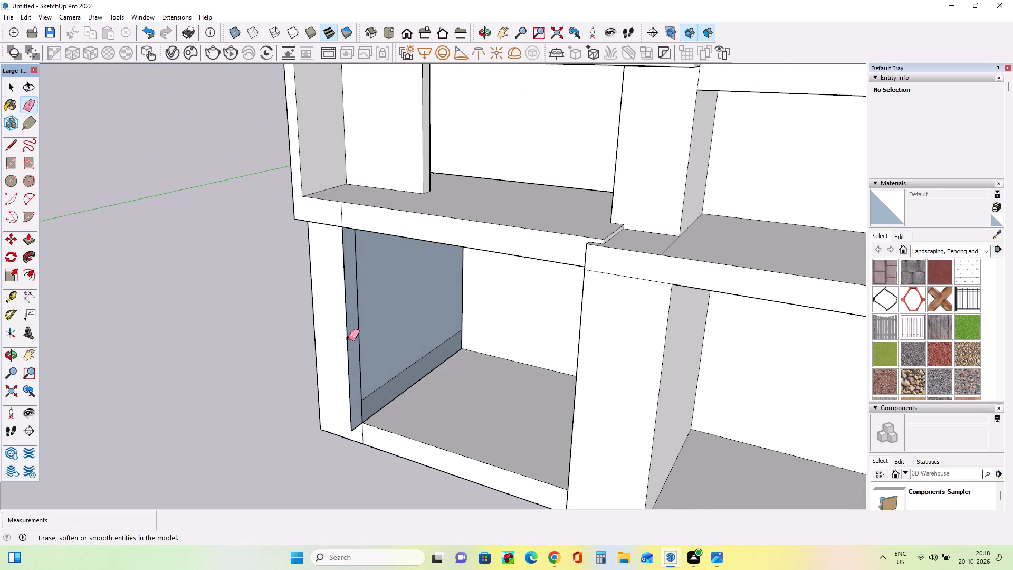
click(348, 338)
middle_drag(359, 338, 506, 324)
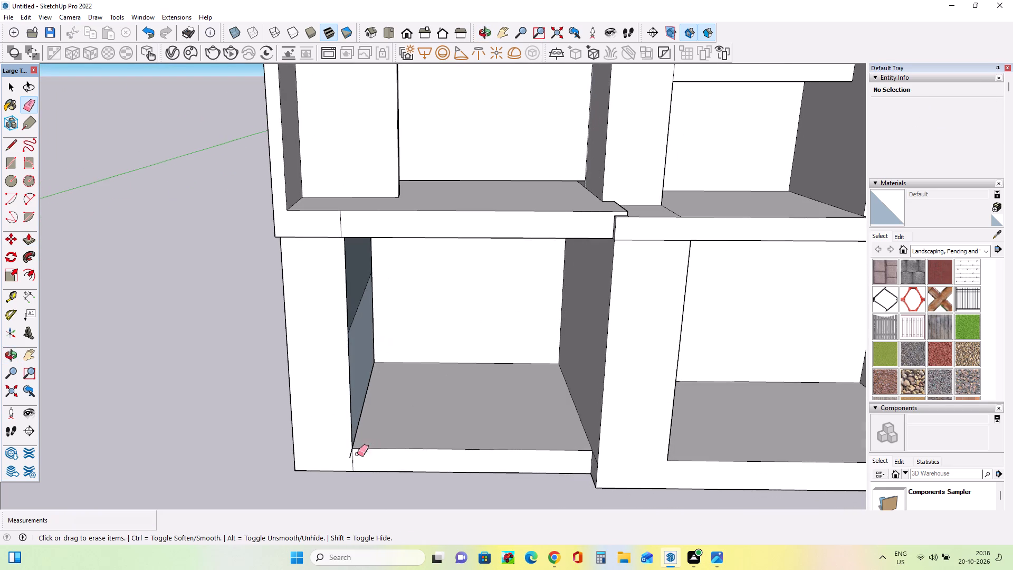
click(349, 457)
click(353, 465)
Push the side wall front above the bottom outer bay and the adjoining floor slab edge back about 1' 2 11/16".
middle_drag(344, 279, 429, 305)
scroll(444, 320, down, 2)
scroll(510, 309, down, 5)
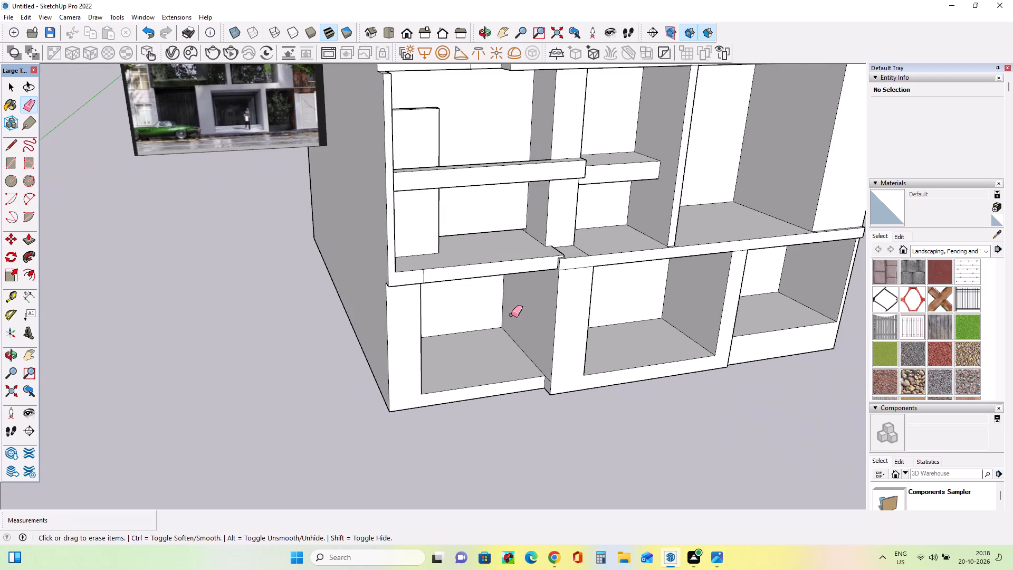
middle_drag(558, 320, 502, 310)
scroll(383, 278, up, 4)
middle_drag(398, 291, 408, 309)
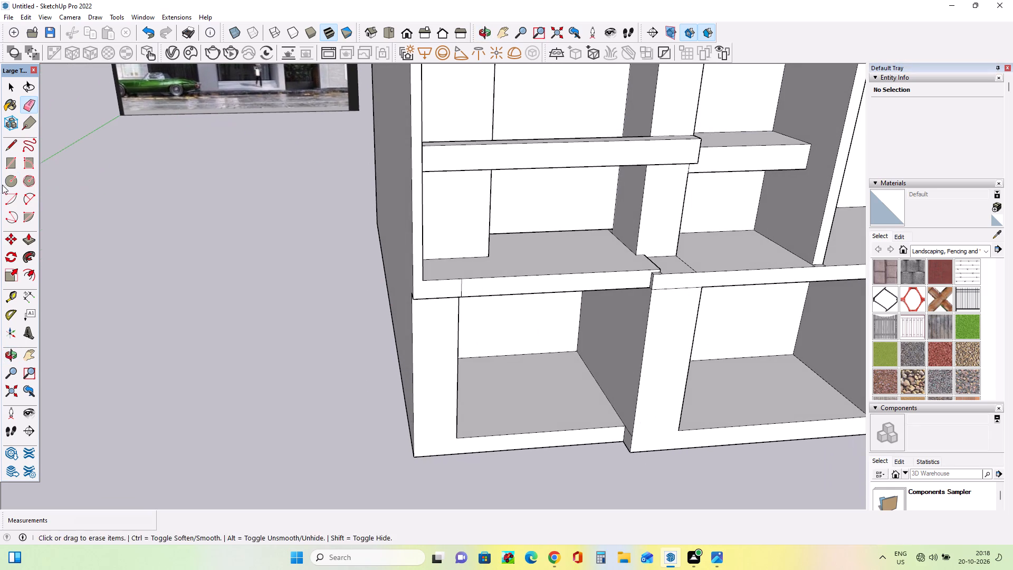
click(32, 241)
click(419, 292)
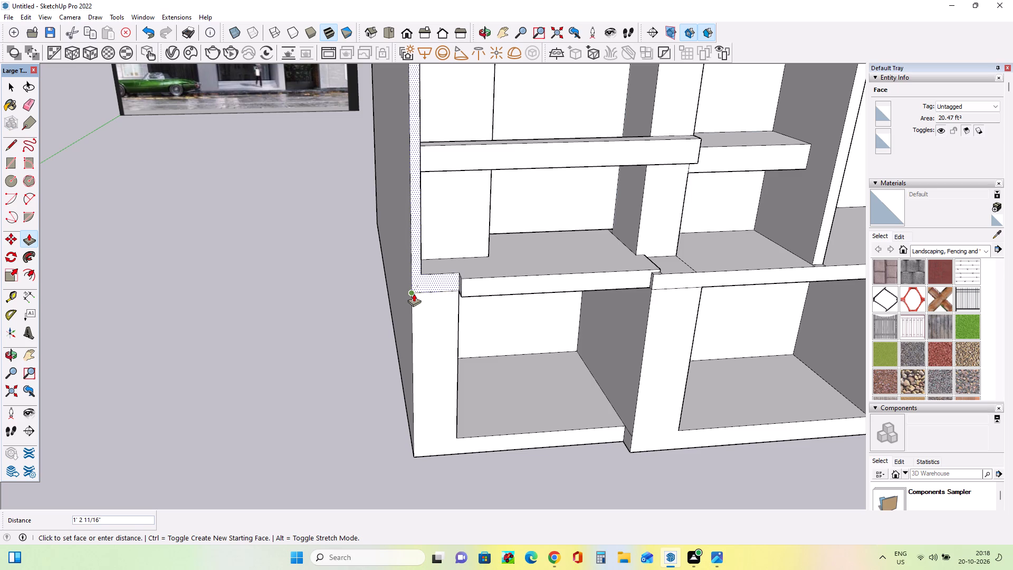
click(414, 293)
click(463, 291)
click(441, 311)
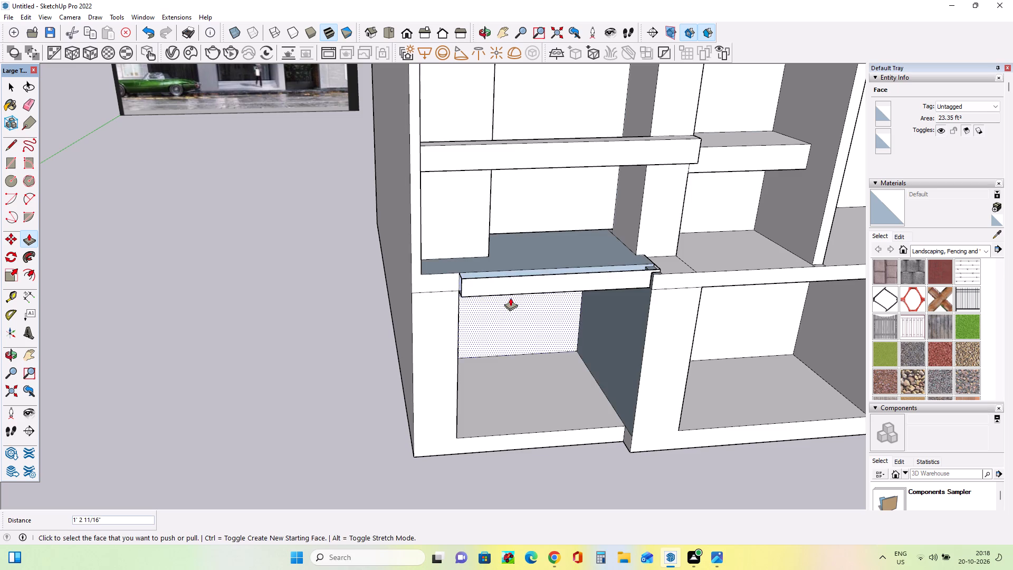
Erase the leftover strip edges projecting in front of the recessed slab above the bottom outer bay.
middle_drag(511, 302, 476, 377)
scroll(504, 310, up, 3)
middle_drag(512, 315, 624, 392)
click(32, 98)
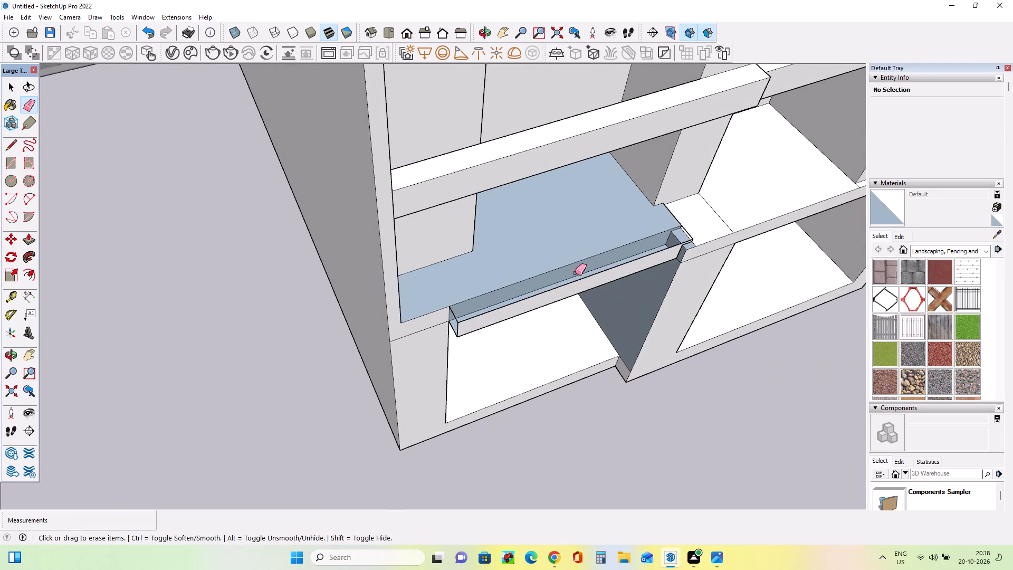
click(577, 280)
click(583, 292)
middle_drag(538, 298, 438, 217)
click(421, 299)
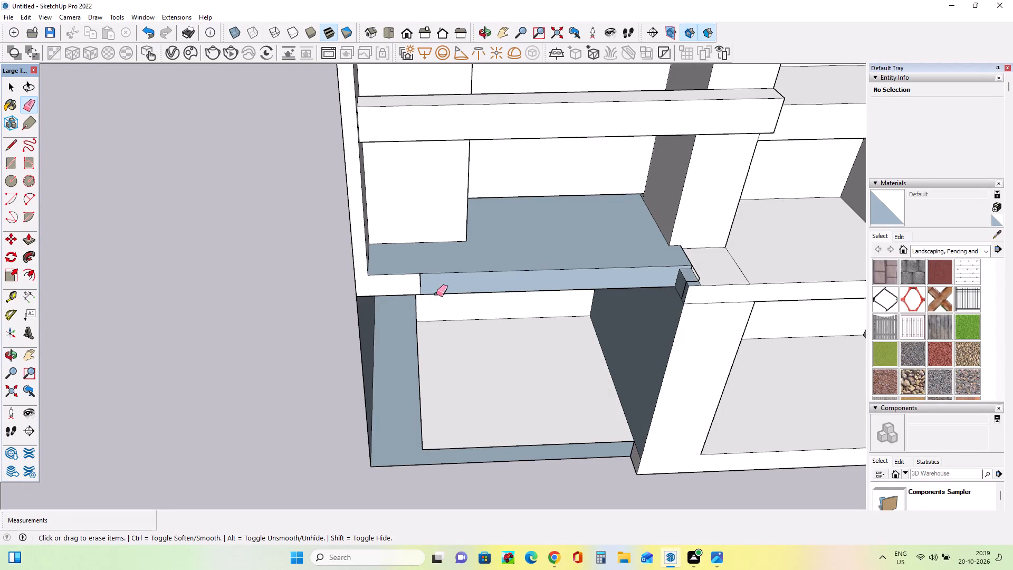
key(ctrl+z)
scroll(421, 301, up, 4)
middle_drag(466, 313, 578, 321)
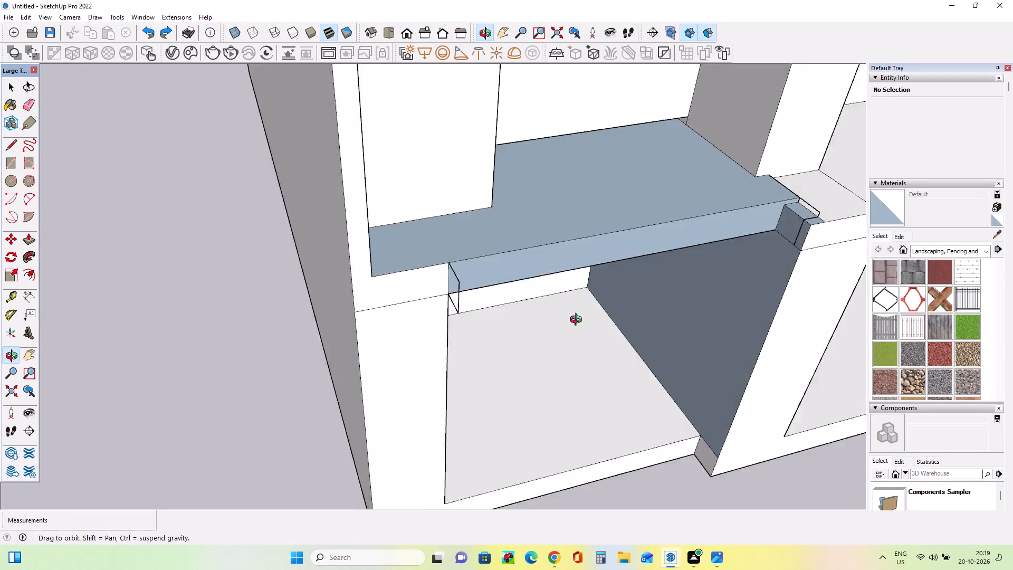
middle_drag(578, 321, 686, 307)
click(527, 280)
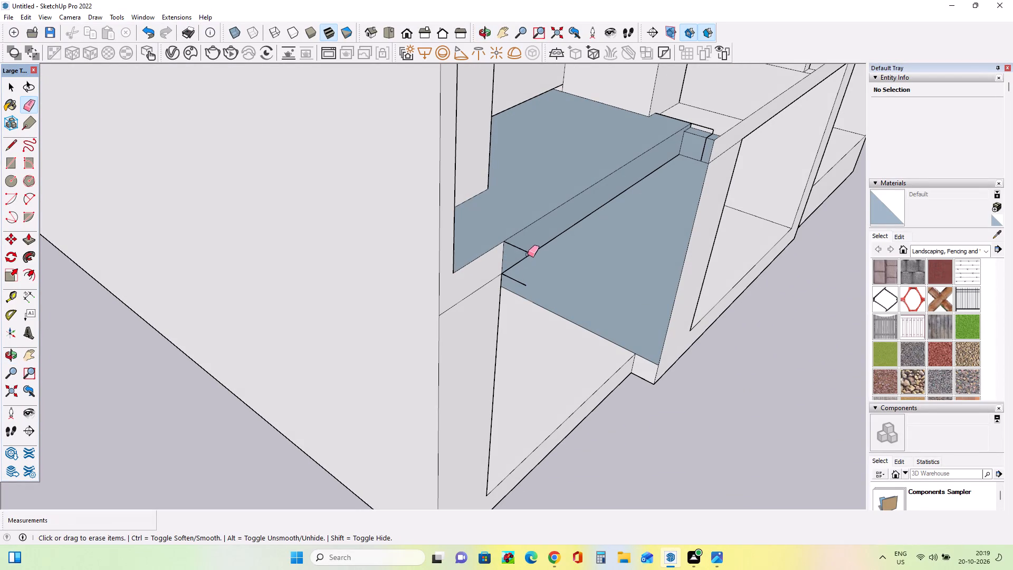
click(528, 254)
key(ctrl+z)
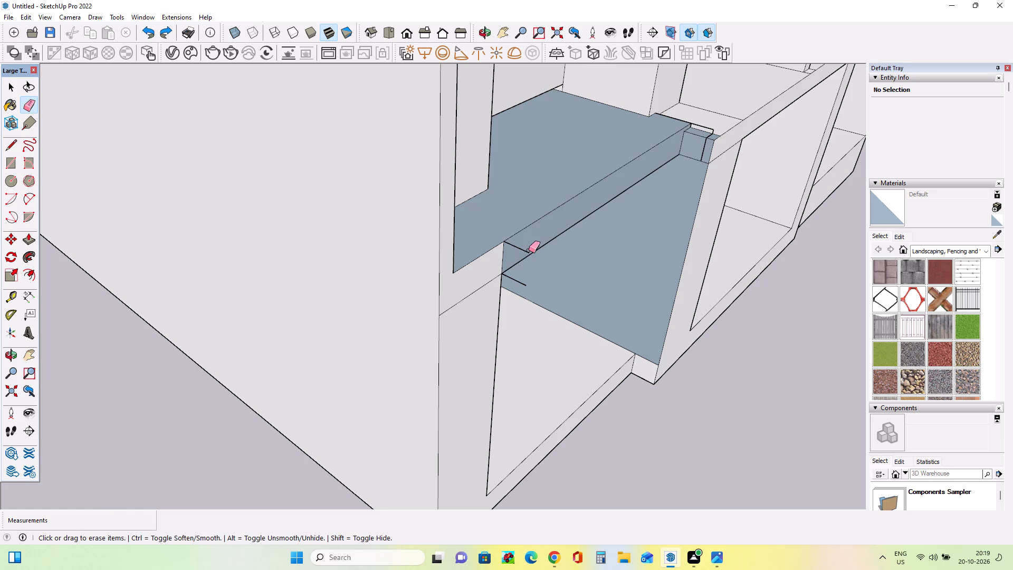
click(527, 253)
click(519, 282)
Erase the stray edges at the recessed slab's inner end, beside the projecting frame of the middle lower bay.
middle_drag(532, 285, 429, 289)
middle_drag(833, 174, 683, 250)
scroll(704, 320, up, 4)
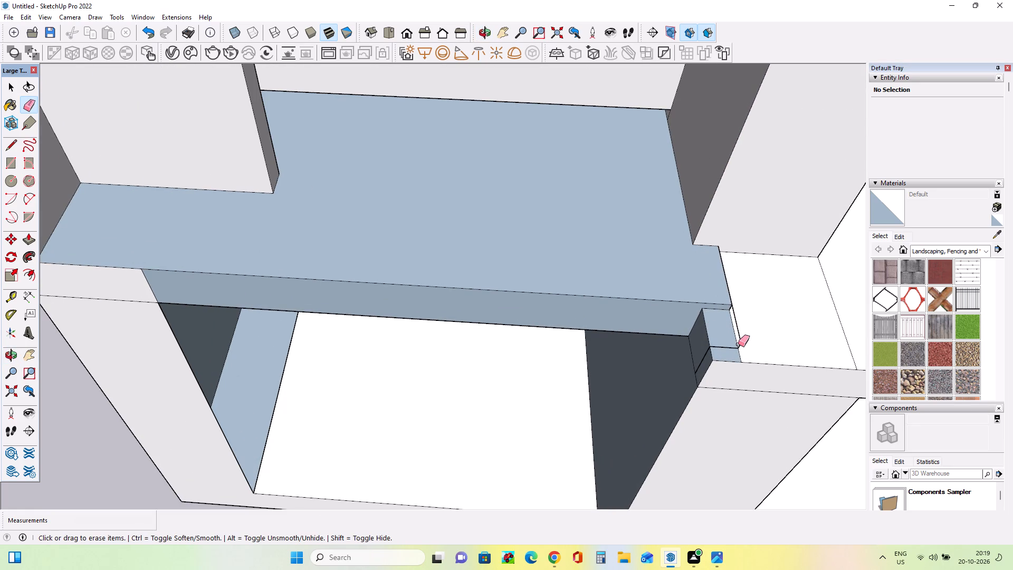
click(739, 344)
key(ctrl+z)
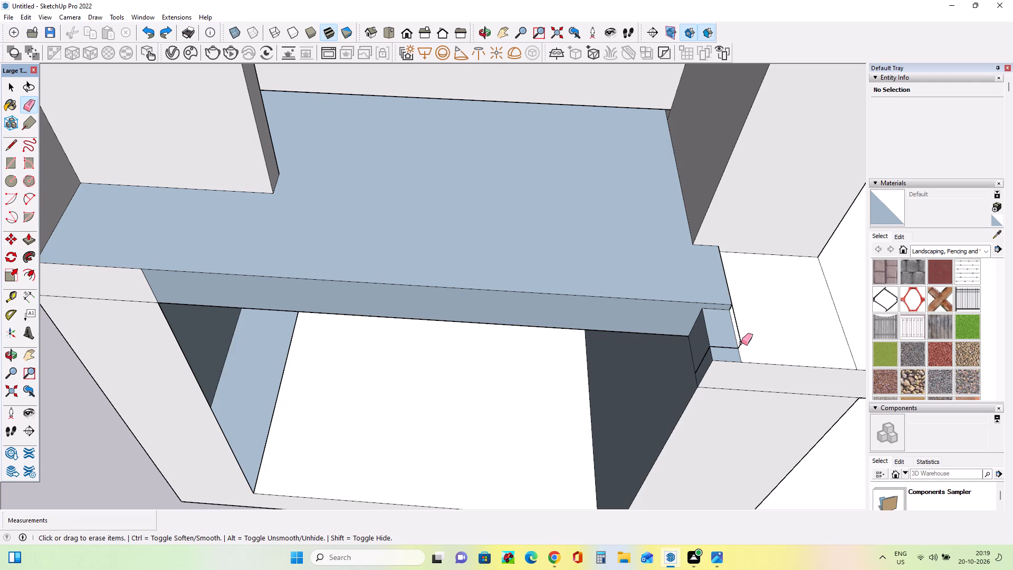
click(741, 342)
click(740, 347)
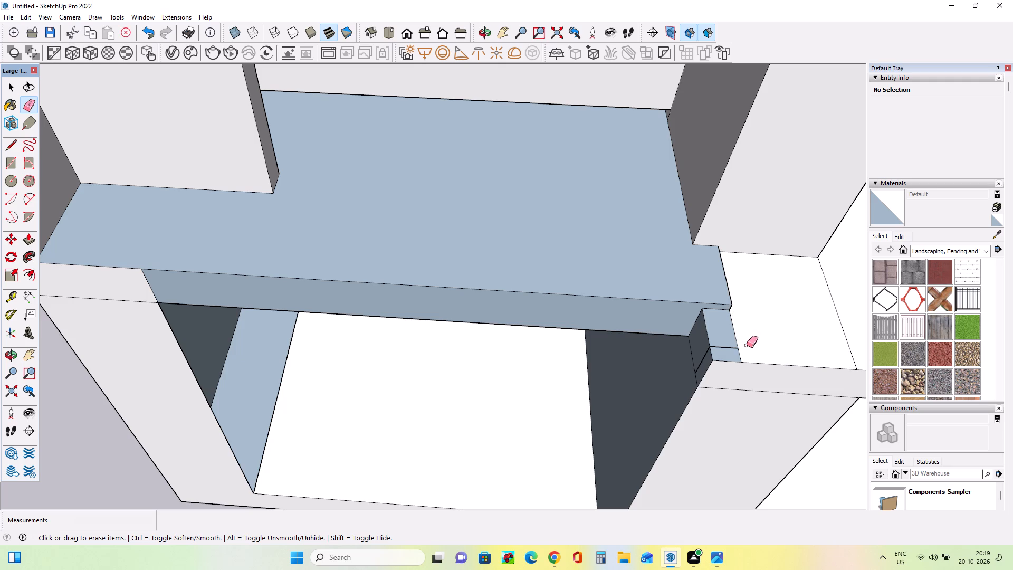
click(730, 348)
click(708, 353)
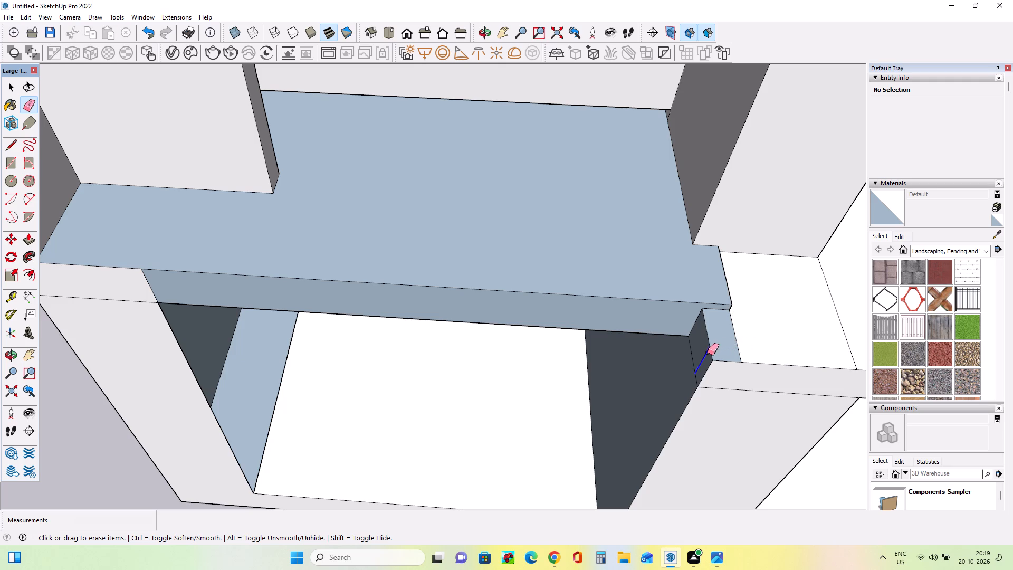
Erase the seam lines joining the outer bay's side wall and slab edge so they form one continuous front face.
middle_drag(697, 355, 733, 304)
scroll(673, 271, down, 4)
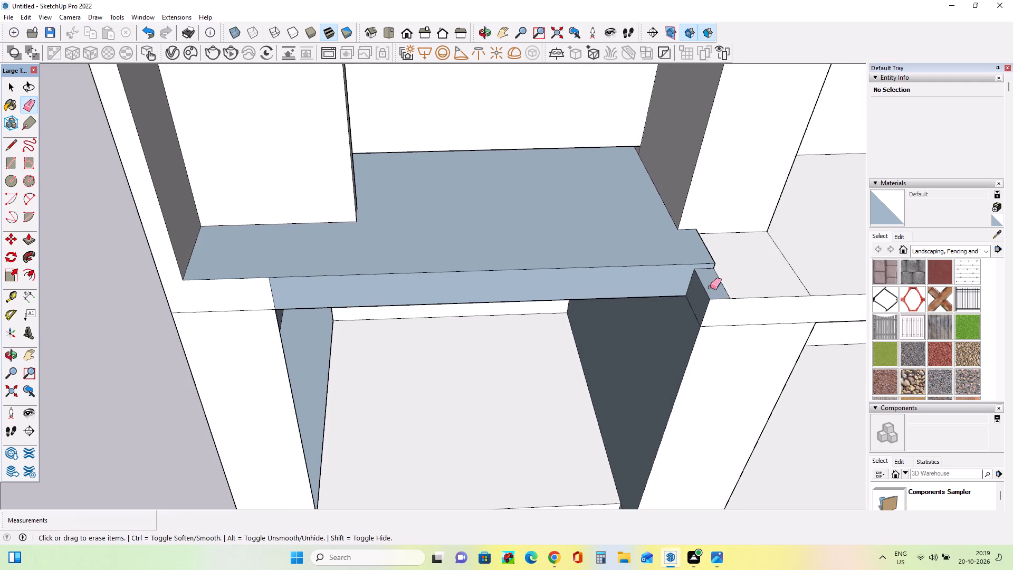
middle_drag(710, 288, 678, 287)
middle_click(678, 286)
middle_click(678, 286)
scroll(651, 263, down, 3)
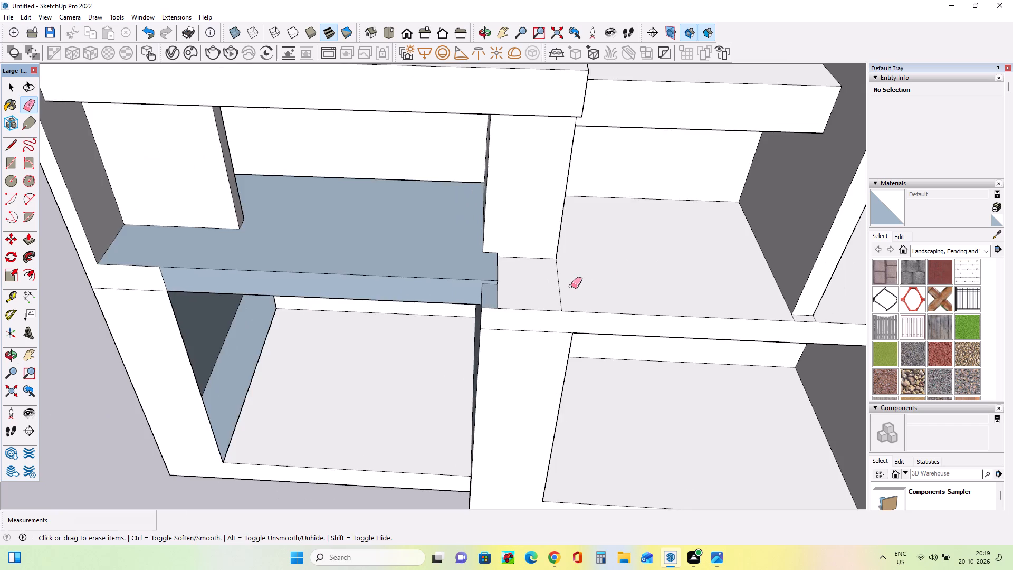
middle_drag(571, 286, 678, 146)
scroll(694, 157, down, 2)
click(288, 264)
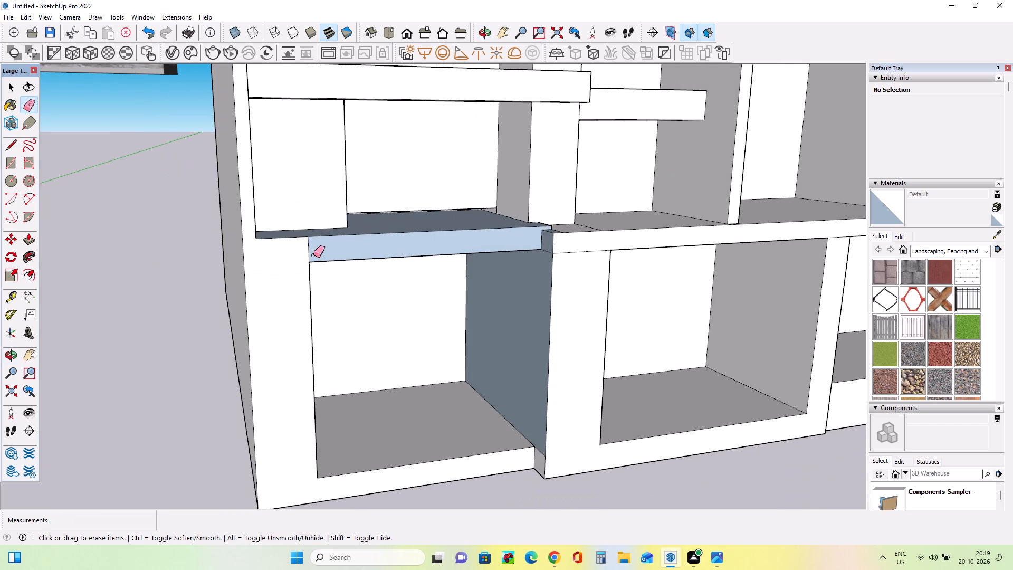
click(307, 255)
click(310, 252)
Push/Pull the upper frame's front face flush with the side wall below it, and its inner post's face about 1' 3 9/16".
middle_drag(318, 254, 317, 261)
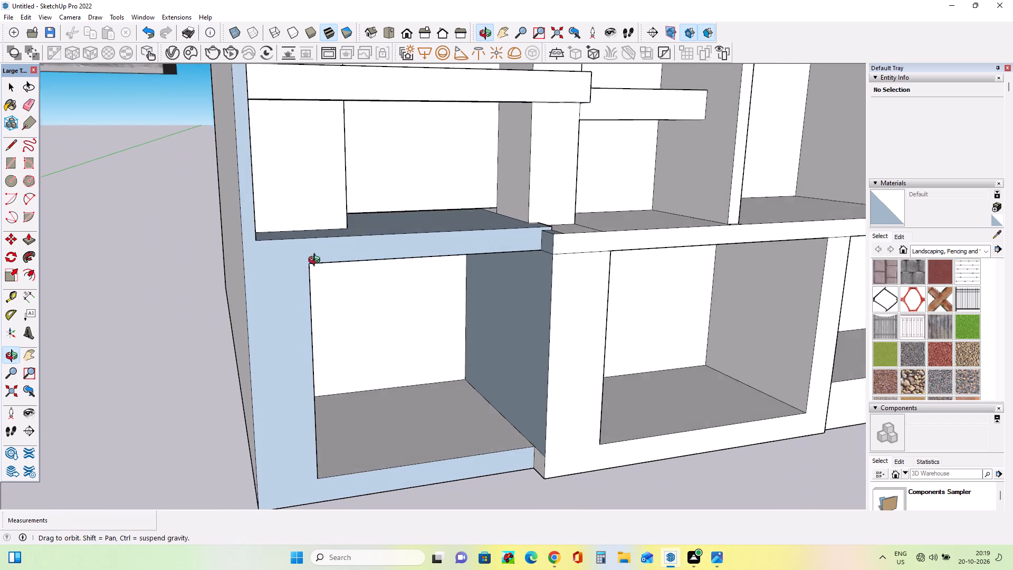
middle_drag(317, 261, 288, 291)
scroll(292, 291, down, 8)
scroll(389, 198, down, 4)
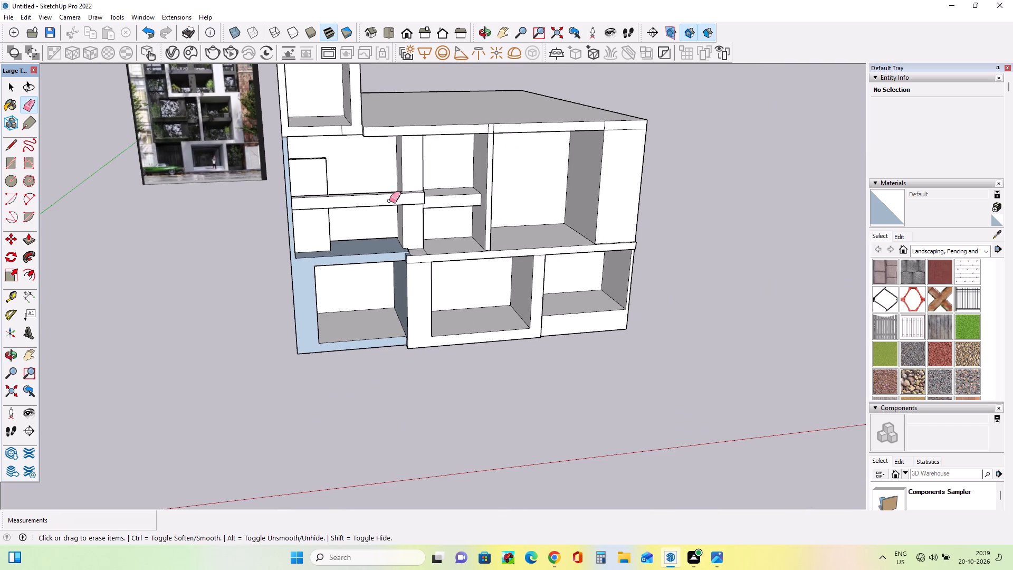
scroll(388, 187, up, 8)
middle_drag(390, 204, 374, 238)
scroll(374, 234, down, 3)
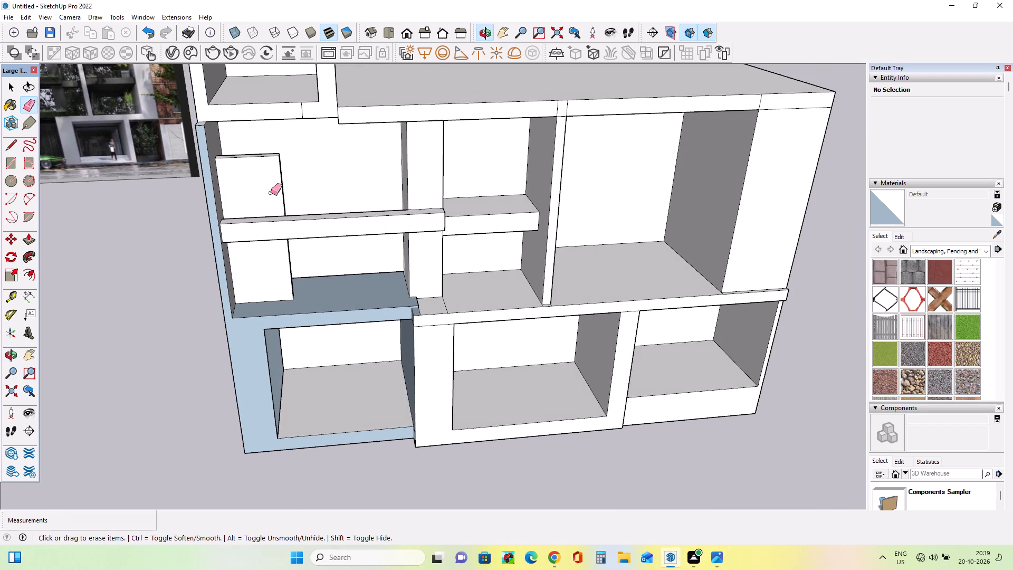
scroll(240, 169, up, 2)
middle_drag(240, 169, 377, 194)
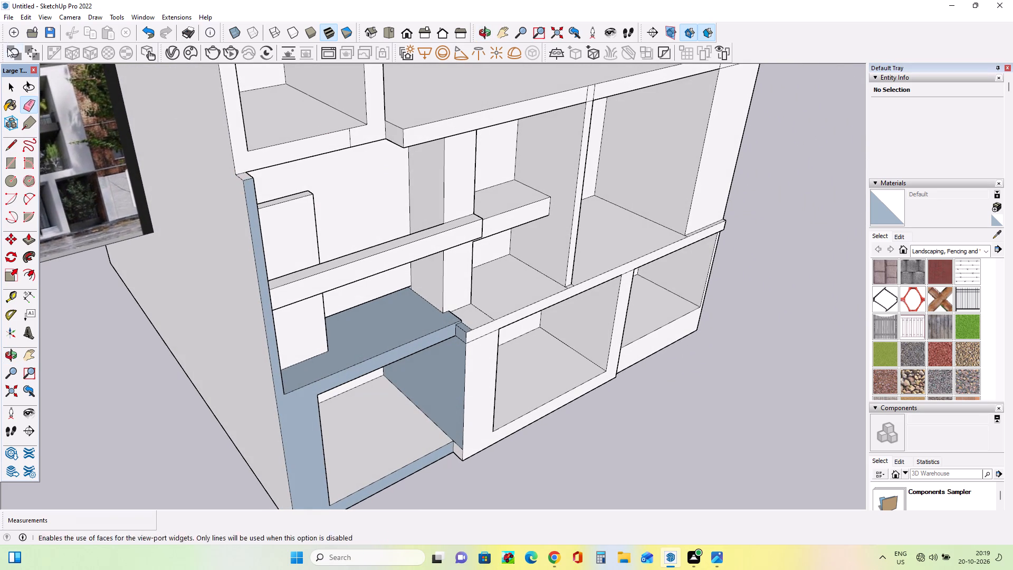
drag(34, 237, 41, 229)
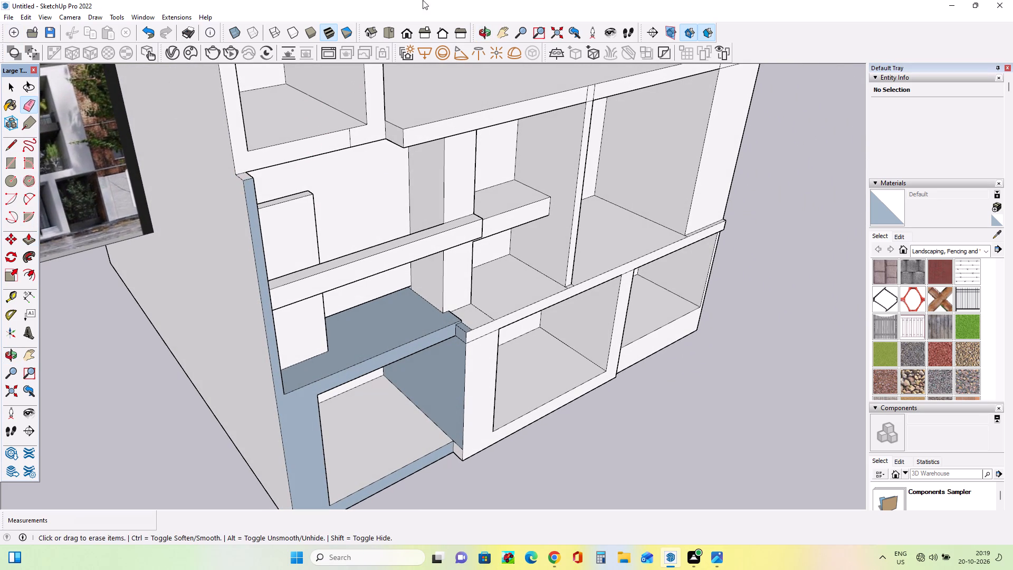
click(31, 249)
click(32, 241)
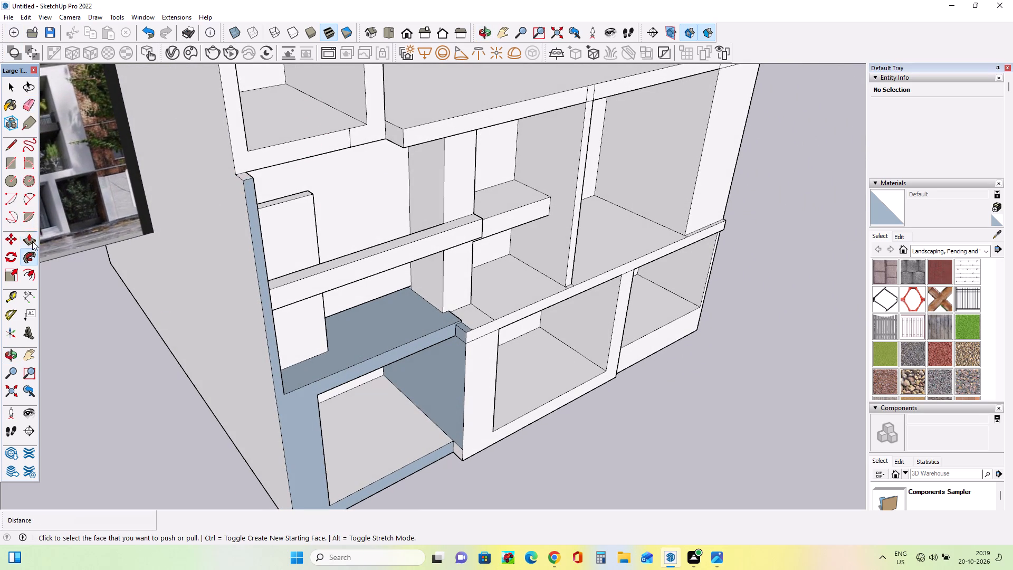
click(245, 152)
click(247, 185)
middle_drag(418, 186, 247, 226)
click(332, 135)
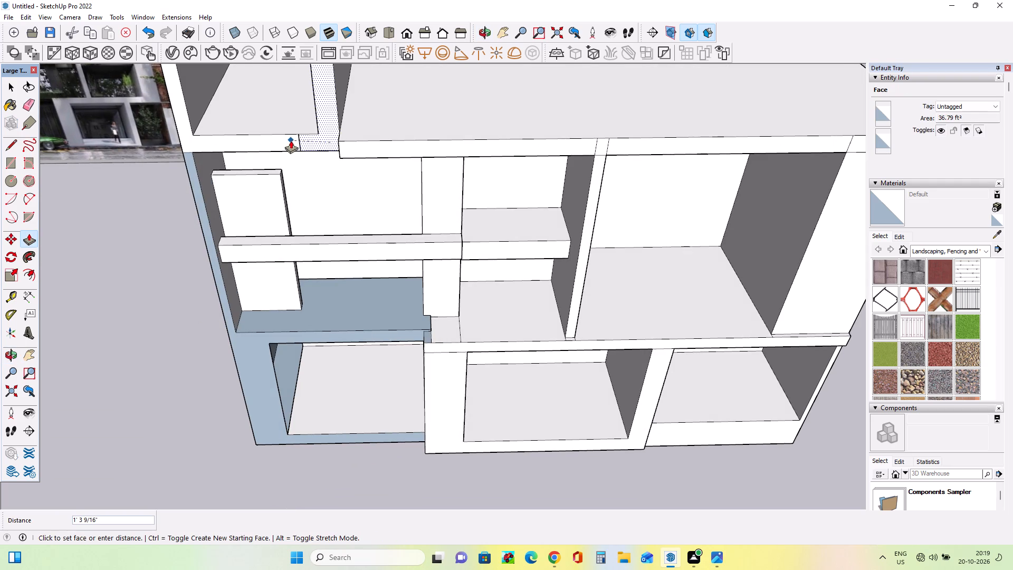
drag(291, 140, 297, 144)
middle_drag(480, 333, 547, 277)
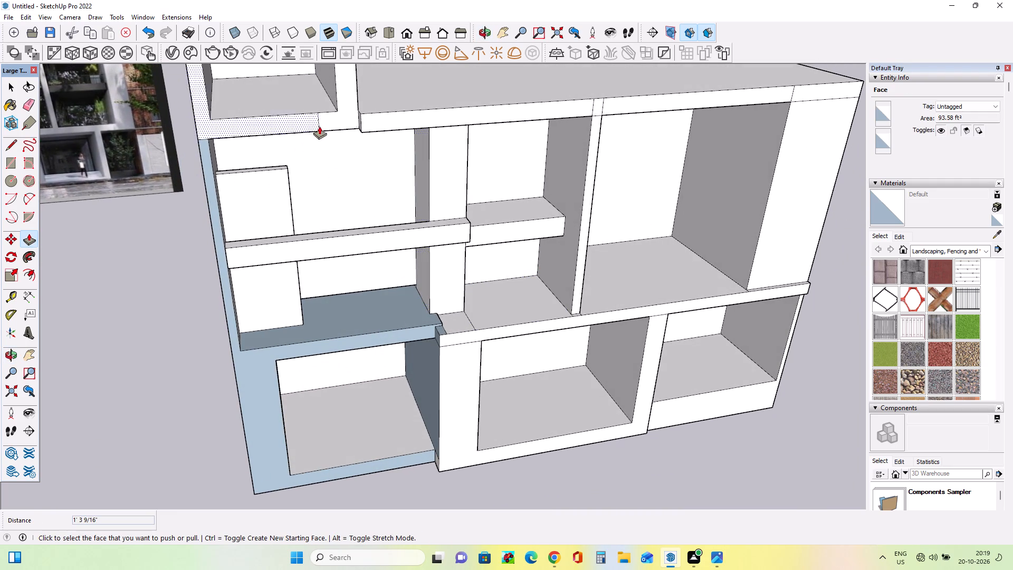
Pull the upper frame's inner post and outer front face forward flush with the adjacent slab edge, about 1' 2 11/16".
click(341, 108)
click(378, 119)
click(282, 120)
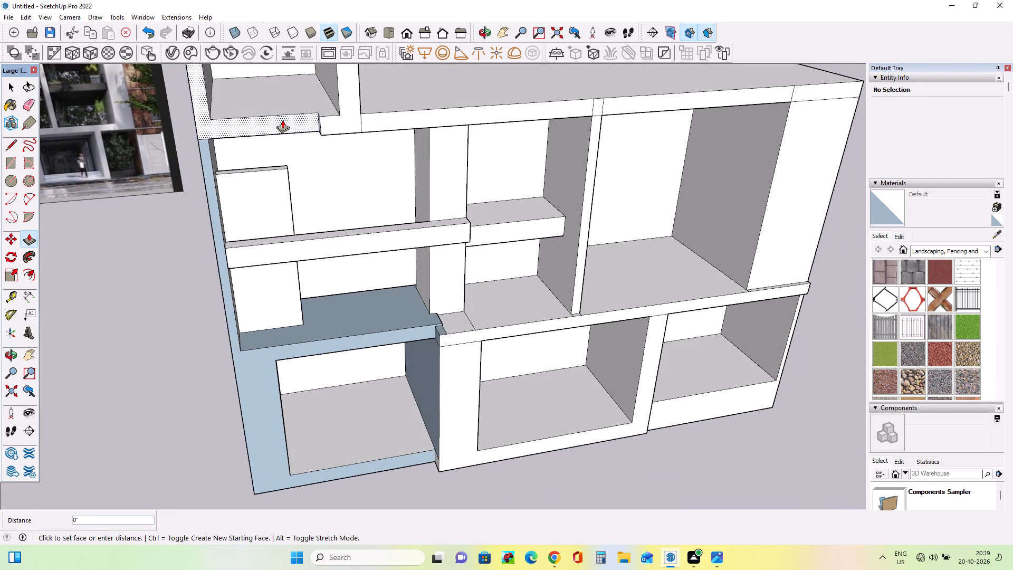
click(341, 116)
scroll(311, 164, down, 3)
middle_drag(311, 164, 351, 144)
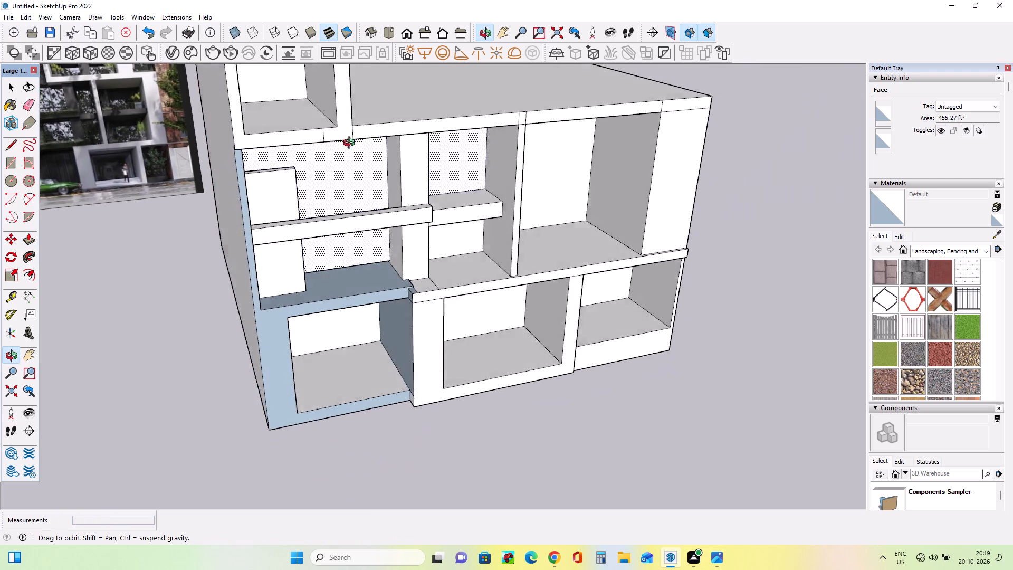
middle_drag(351, 144, 349, 169)
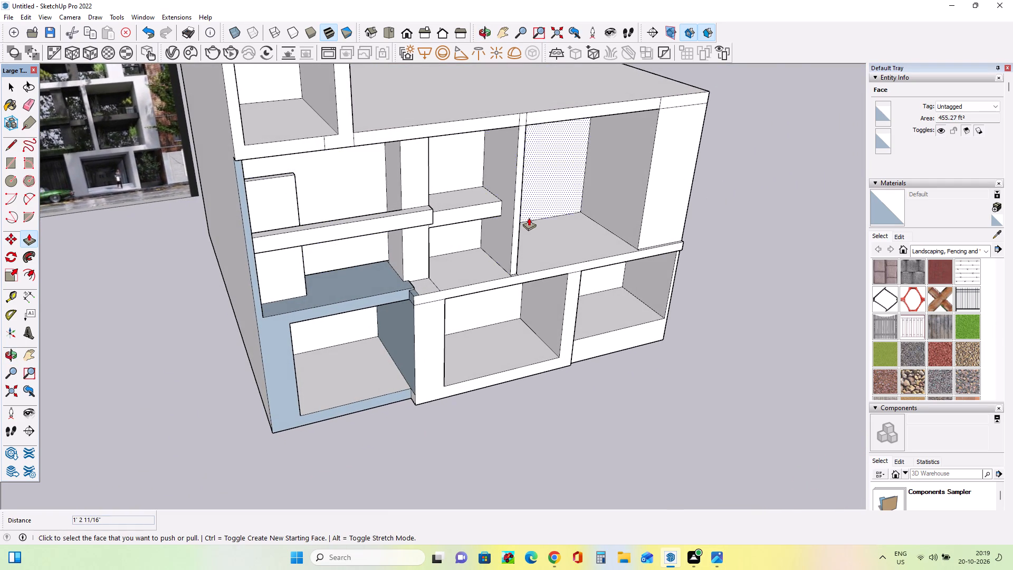
Push/Pull the front face of the thin vertical divider beside the tall middle-floor bay by 5 1/16" to the slab's front edge.
scroll(508, 261, up, 4)
click(520, 264)
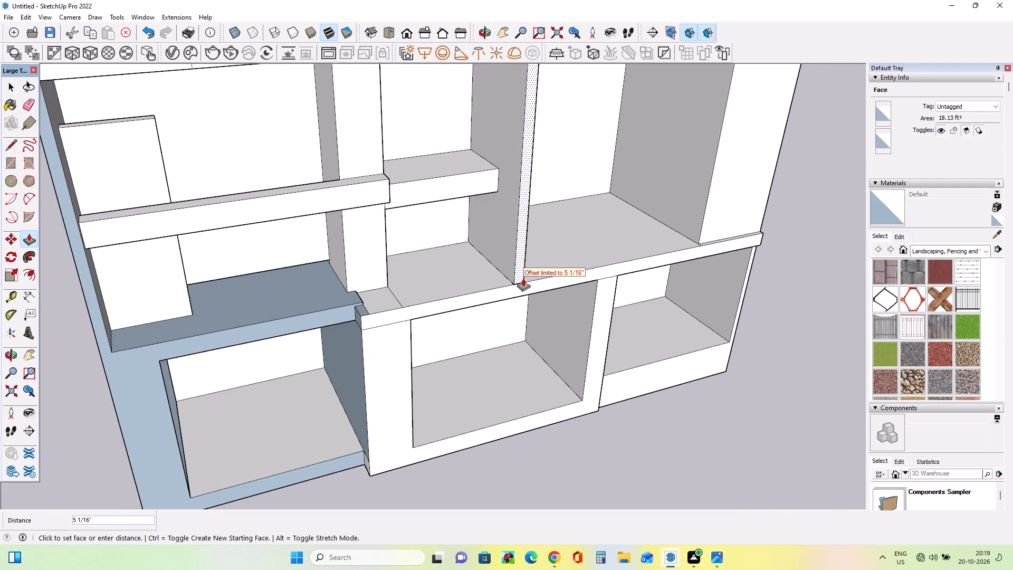
click(523, 281)
scroll(513, 311, down, 4)
middle_drag(511, 309, 434, 309)
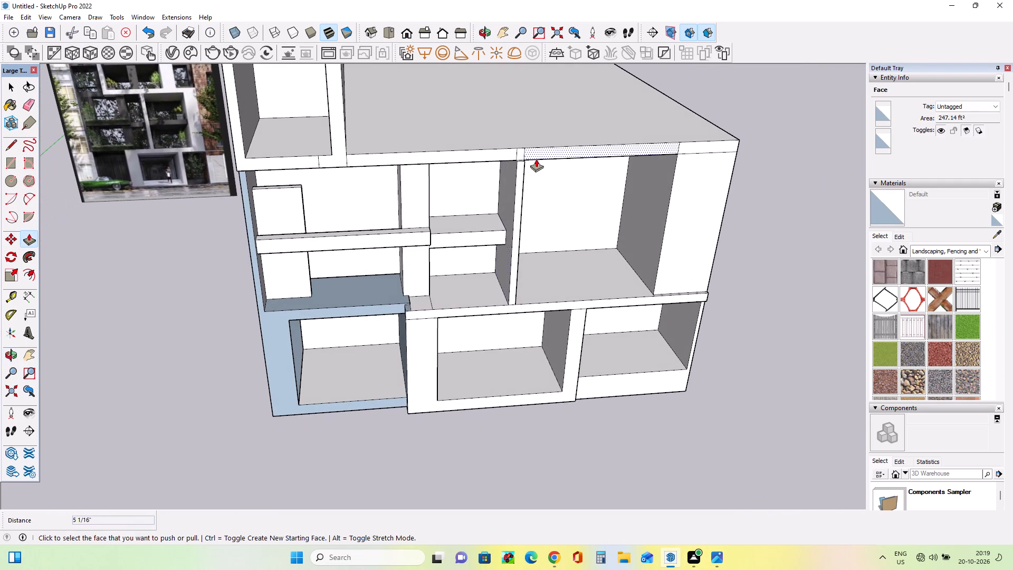
Pull the roof slab edge above the tall middle-floor bay and its short segment above the divider forward 5 1/16", flush with the divider.
click(534, 148)
click(519, 169)
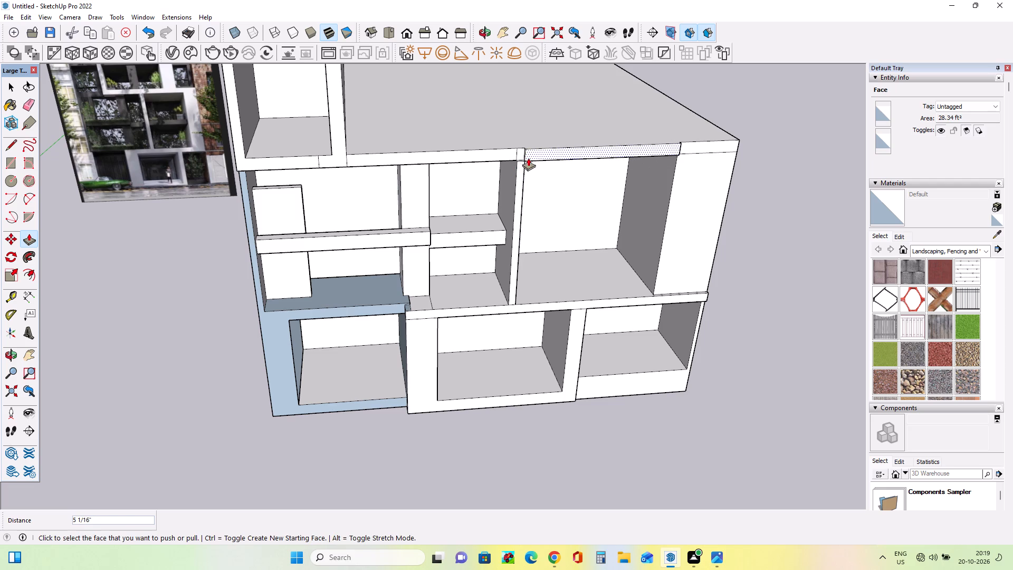
scroll(526, 156, up, 5)
middle_drag(533, 161, 603, 244)
click(547, 180)
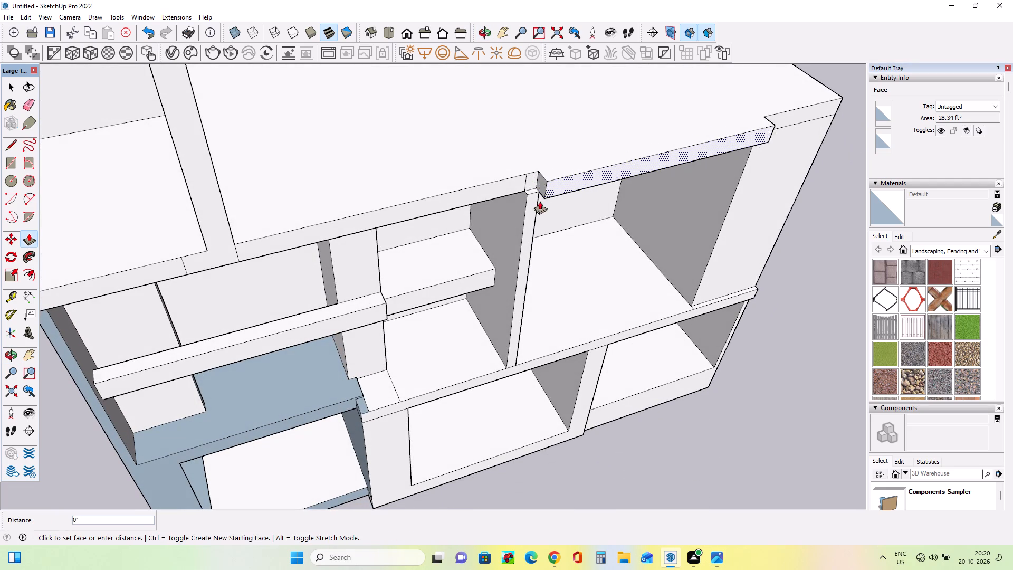
click(533, 204)
scroll(524, 176, up, 4)
click(536, 183)
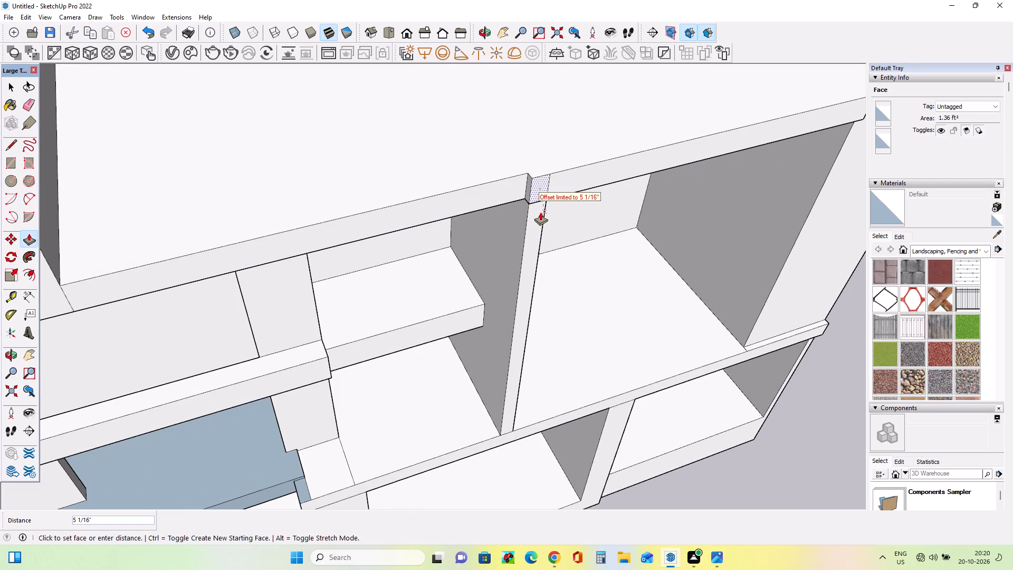
click(540, 212)
Pull the front face of the outer ground-floor bay's frame forward 1' 2 11/16" toward the adjacent slab's front edge.
scroll(467, 240, down, 10)
middle_drag(467, 265, 446, 236)
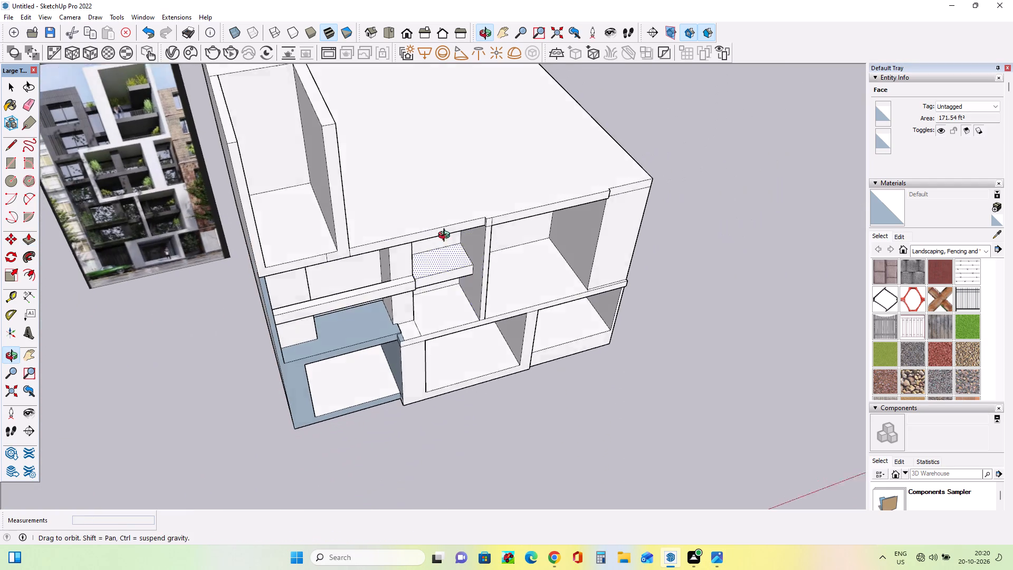
middle_drag(446, 236, 399, 169)
scroll(398, 225, up, 2)
scroll(398, 225, down, 2)
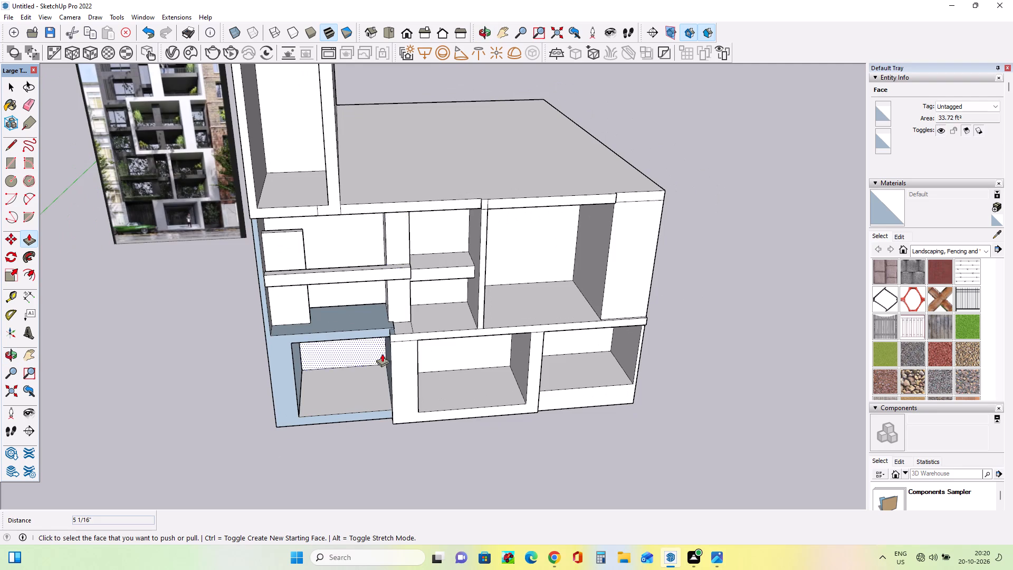
scroll(382, 354, up, 12)
middle_drag(435, 328, 558, 306)
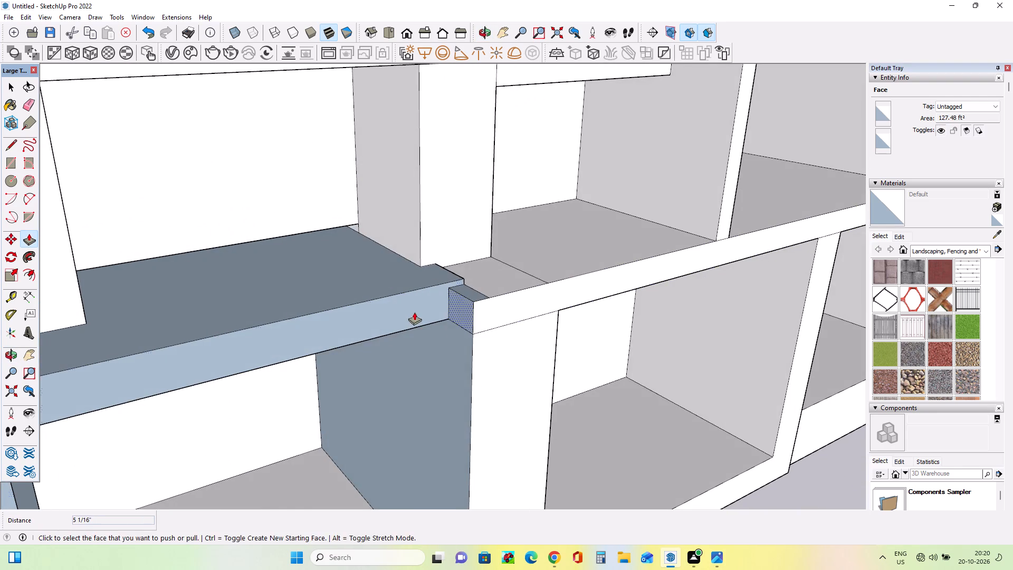
click(414, 312)
click(465, 311)
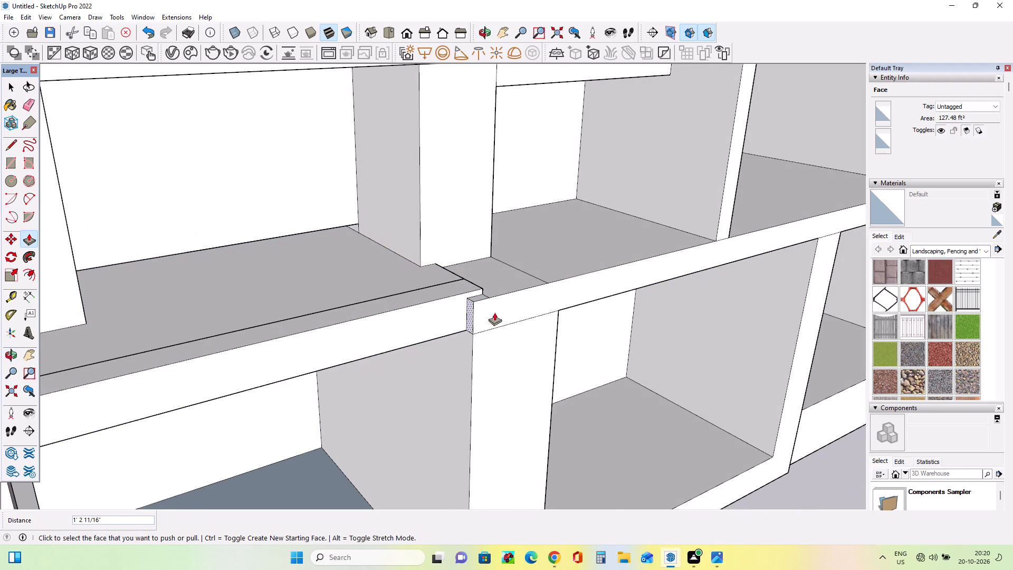
Pull the middle ground-floor bay's frame face and the slab edge above it forward 3 15/16" so both are flush.
scroll(551, 296, down, 6)
middle_drag(551, 297, 419, 267)
scroll(419, 267, down, 4)
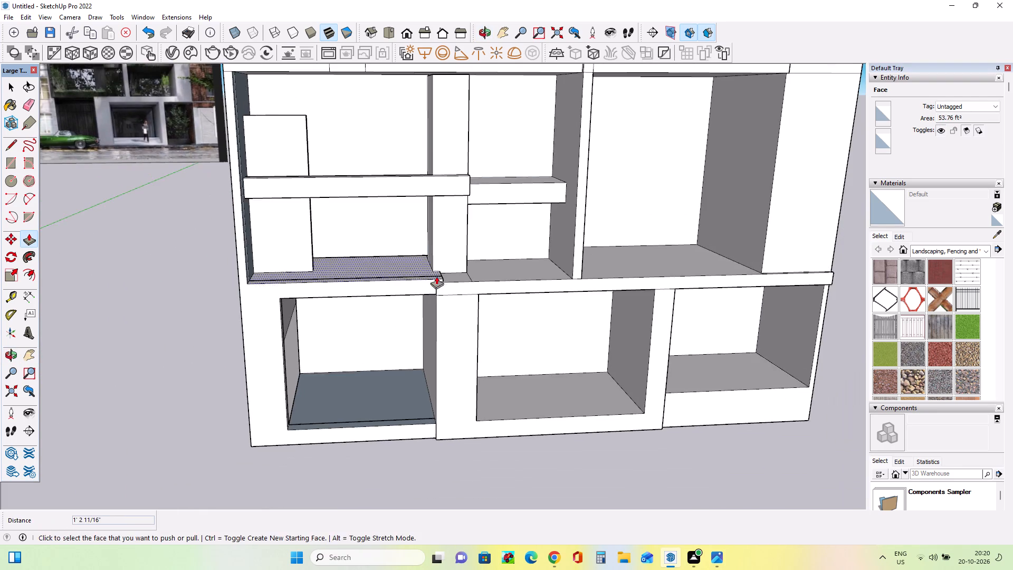
middle_drag(472, 277, 470, 316)
scroll(337, 346, up, 3)
middle_drag(425, 339, 516, 363)
click(519, 382)
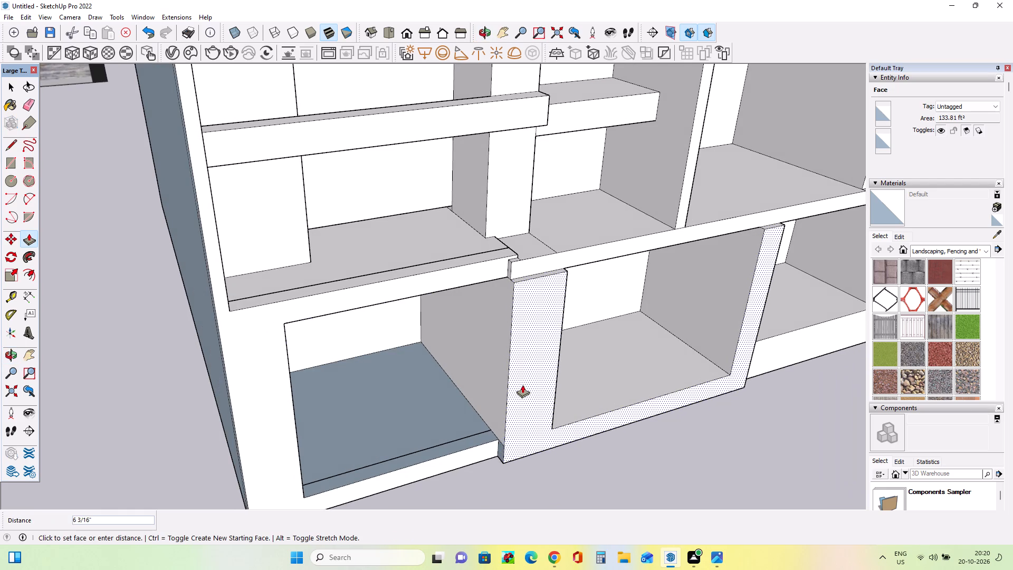
click(522, 383)
scroll(570, 288, up, 4)
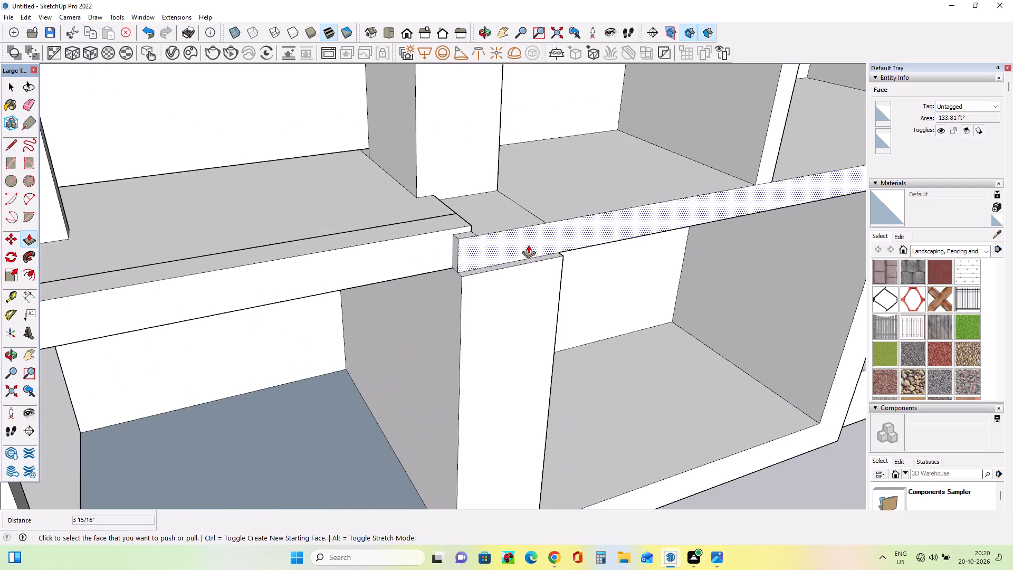
click(528, 245)
click(514, 280)
Pull the front face of the ground-floor end bay beyond the middle frame forward 9", flush with that frame.
scroll(471, 289, down, 11)
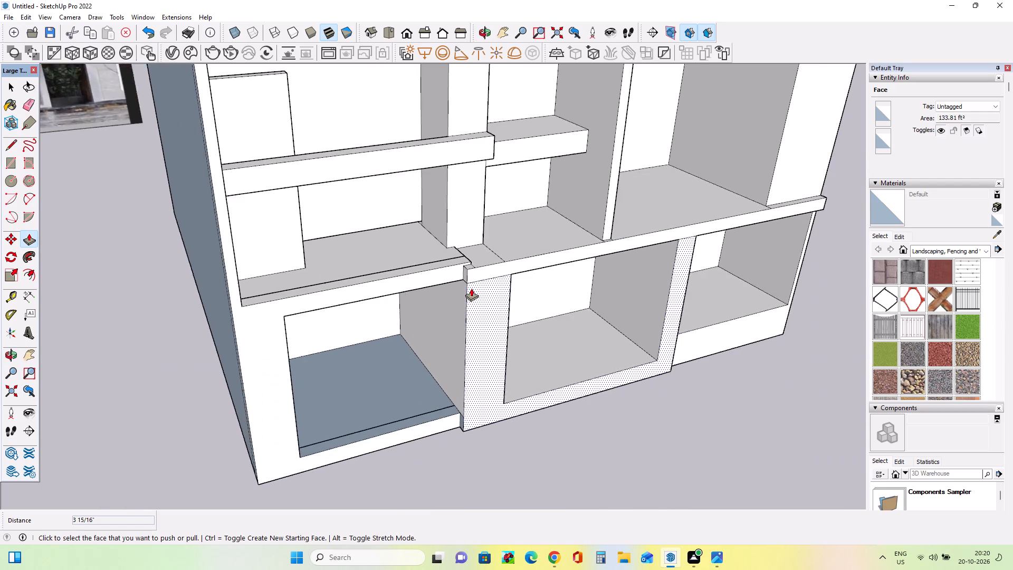
scroll(471, 288, down, 1)
scroll(474, 402, up, 5)
middle_drag(474, 397, 448, 400)
scroll(448, 398, up, 3)
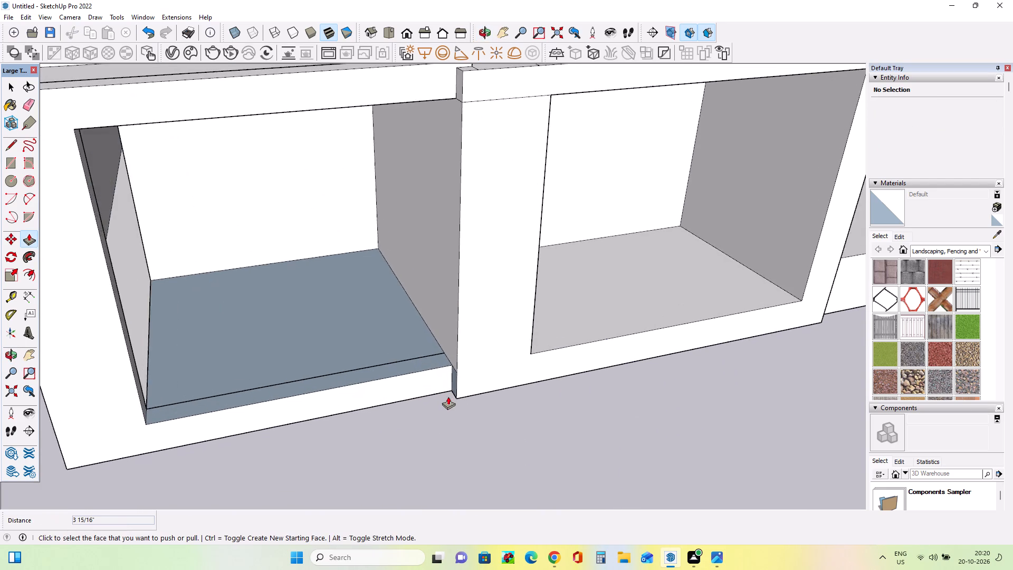
scroll(448, 393, down, 8)
middle_drag(706, 314, 594, 296)
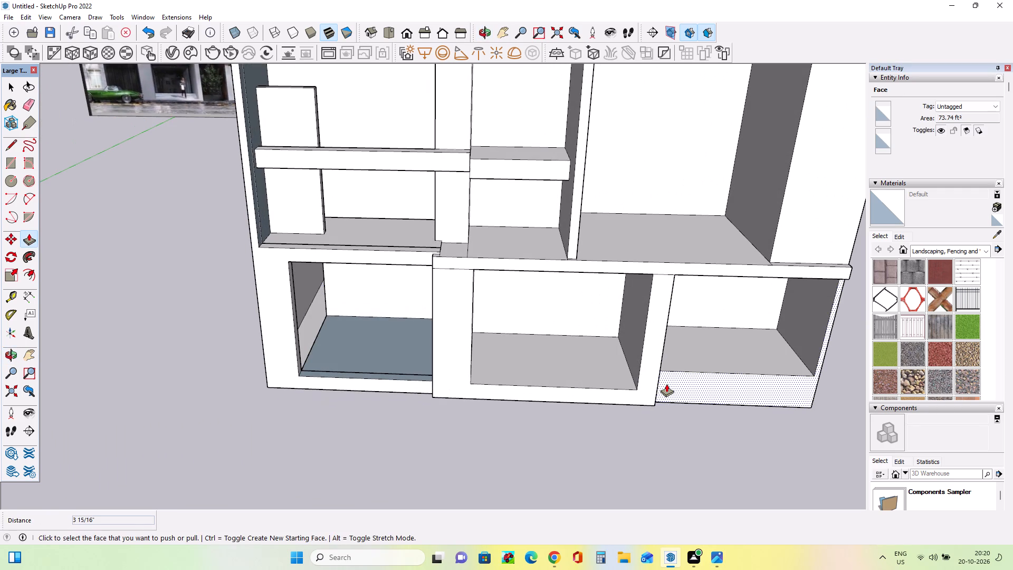
click(666, 384)
click(643, 389)
Pull the solid wall beside the tall middle-floor bay and the slab end above it forward 9", flush with the ground-floor front.
scroll(558, 355, down, 8)
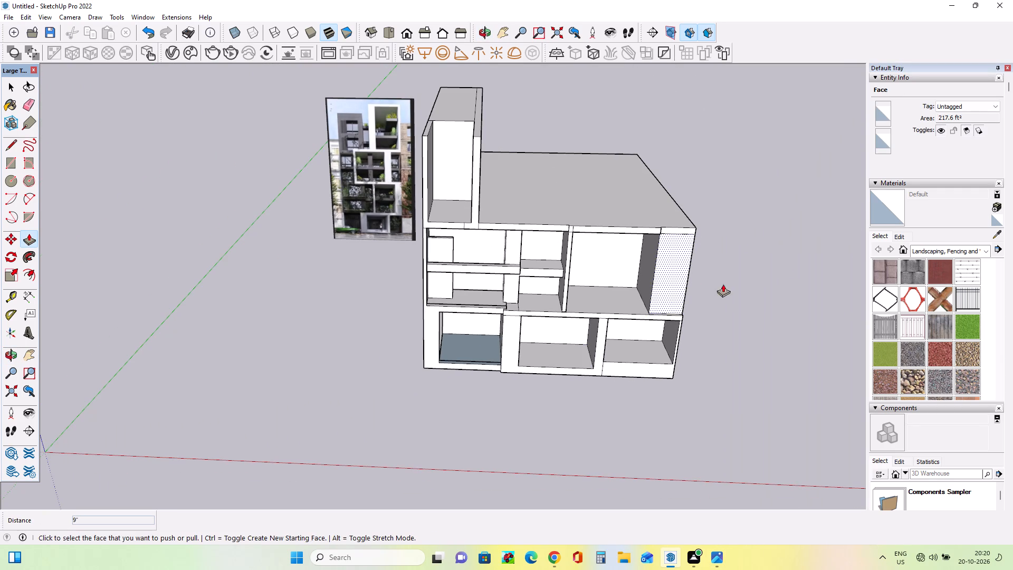
click(667, 284)
click(661, 322)
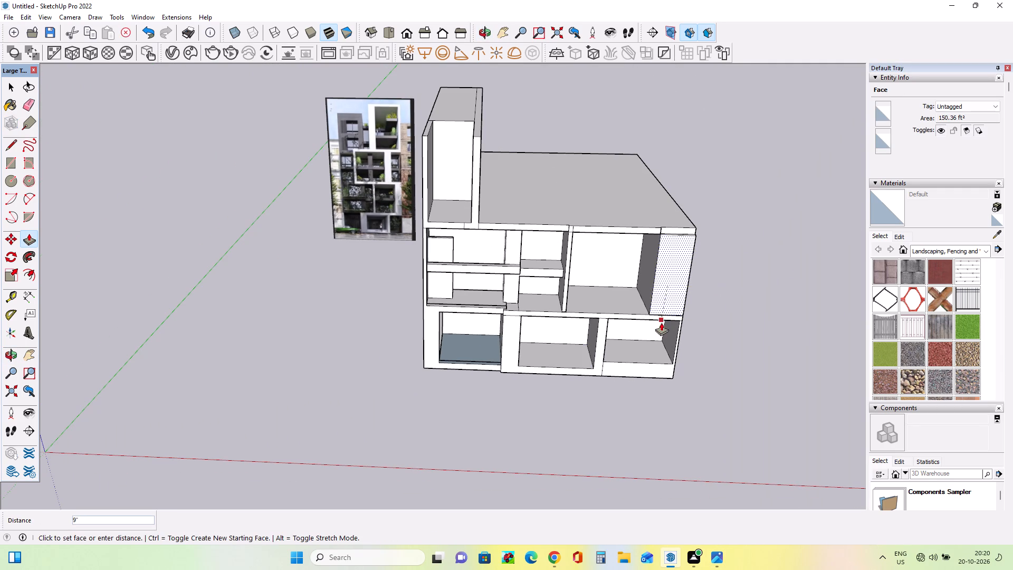
middle_drag(696, 311, 734, 274)
scroll(660, 205, up, 4)
scroll(660, 205, down, 1)
scroll(660, 205, up, 4)
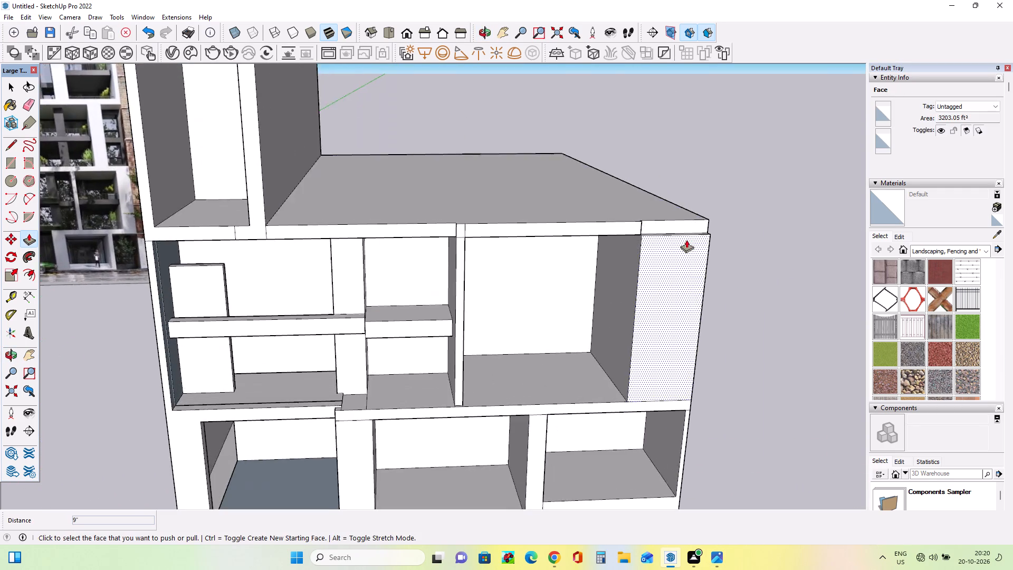
middle_drag(686, 240, 699, 297)
click(666, 237)
click(662, 252)
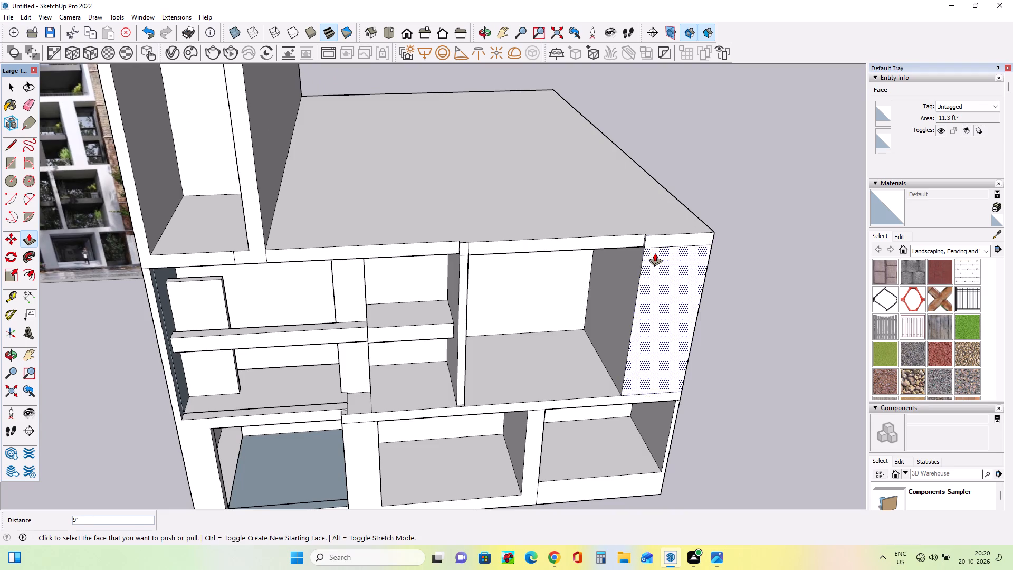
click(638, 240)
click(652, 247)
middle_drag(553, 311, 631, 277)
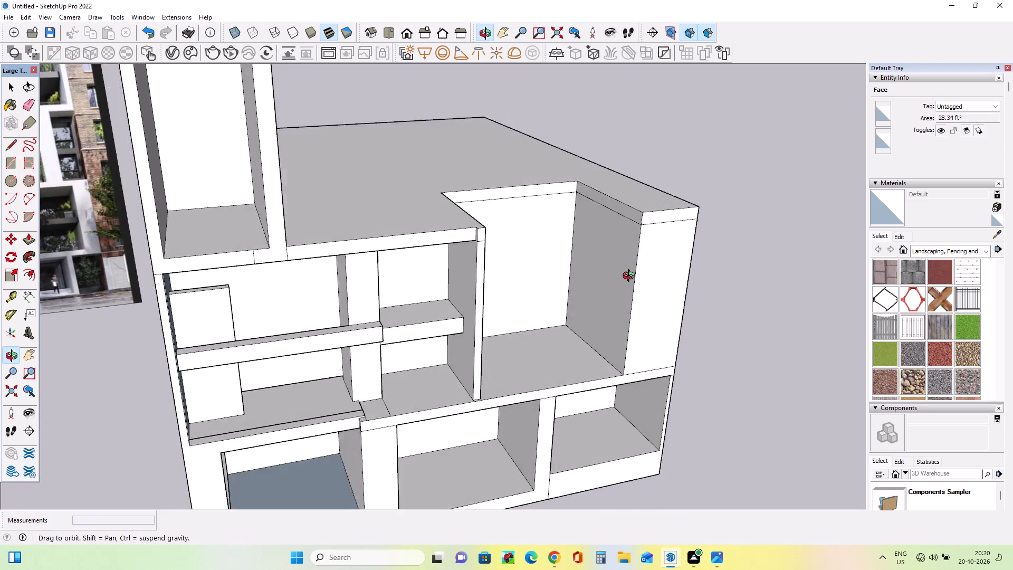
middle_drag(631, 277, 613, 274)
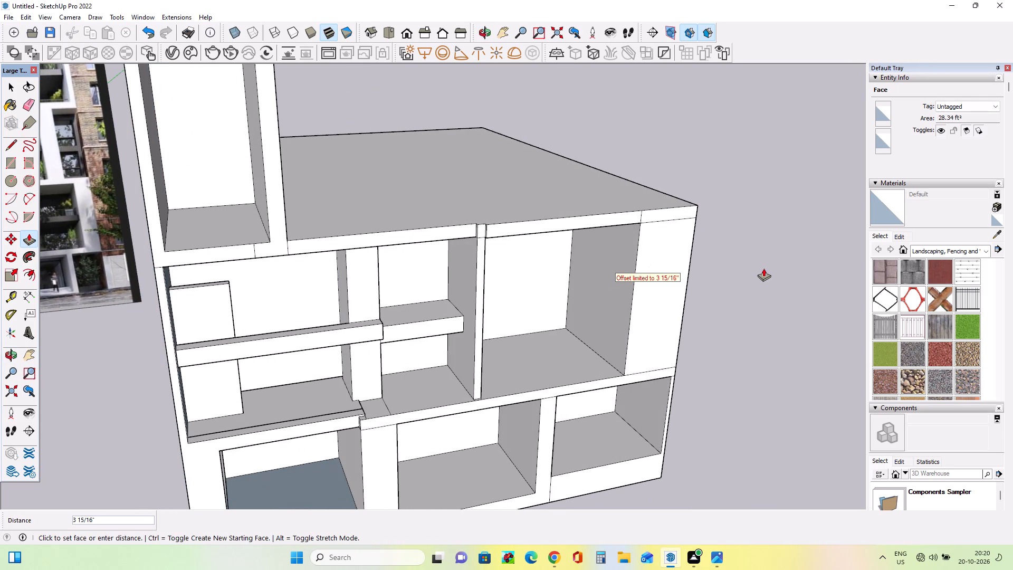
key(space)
Pull the roof slab edge above the tall middle-floor bay forward 3 15/16", flush with the corner slab end.
middle_drag(782, 234, 771, 280)
scroll(582, 203, up, 4)
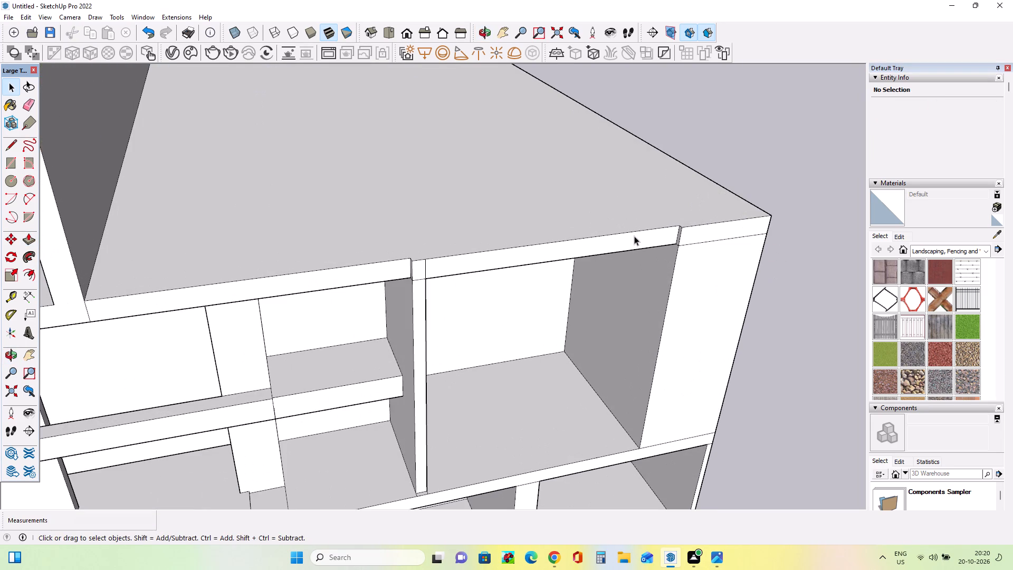
click(23, 239)
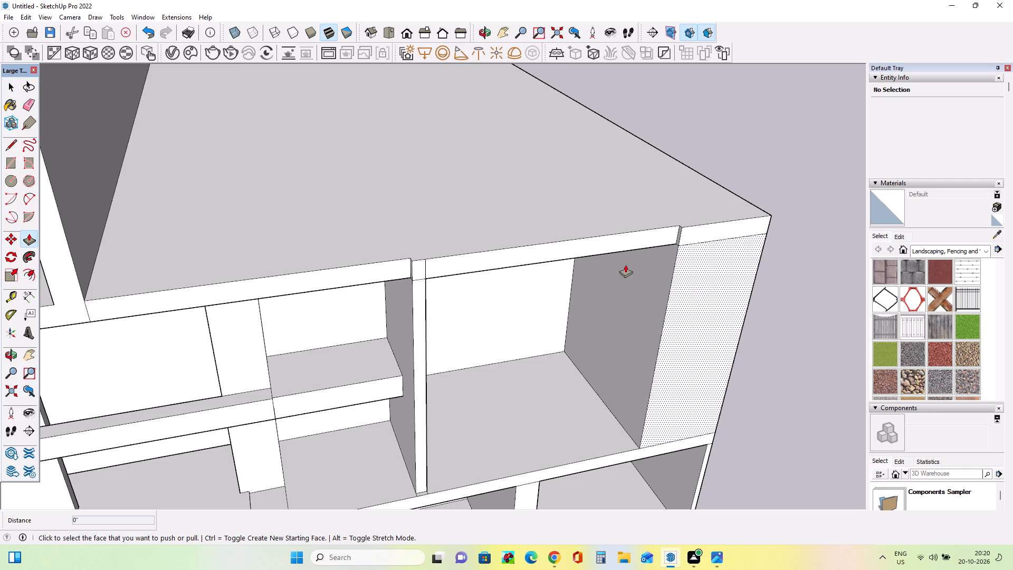
click(625, 239)
click(695, 238)
Pull the short slab segment above the thin divider and the divider's front face forward 3 15/16", flush with the adjoining slab edge.
middle_drag(744, 245, 788, 240)
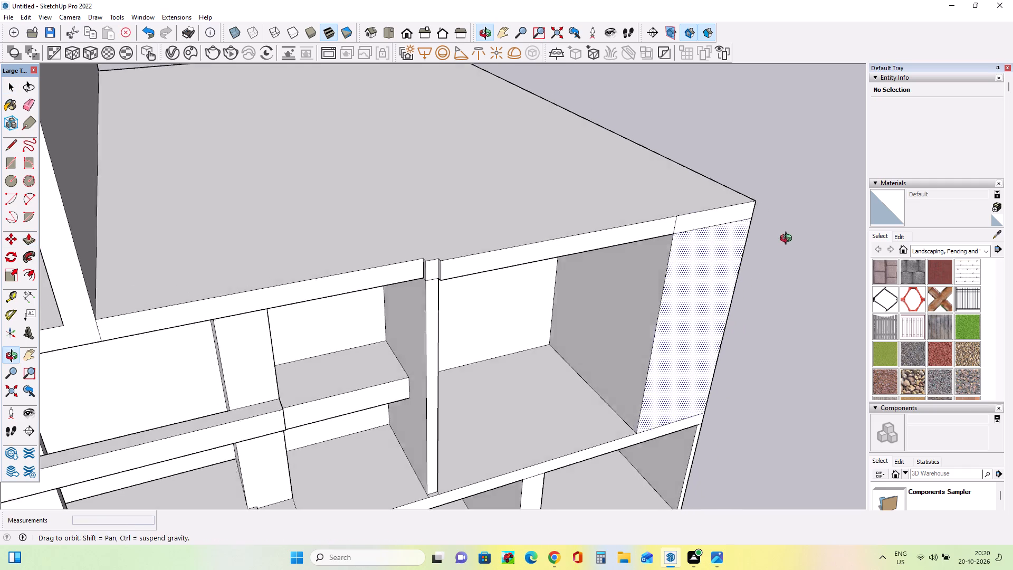
middle_drag(788, 240, 796, 233)
scroll(450, 250, up, 2)
middle_drag(492, 248, 446, 279)
scroll(446, 279, down, 3)
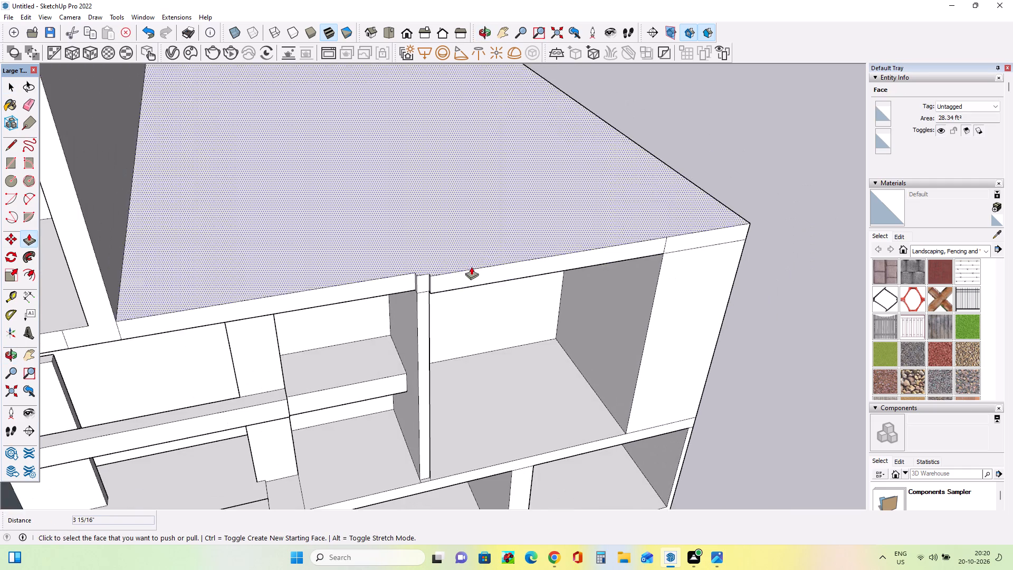
scroll(491, 255, down, 8)
scroll(470, 292, up, 8)
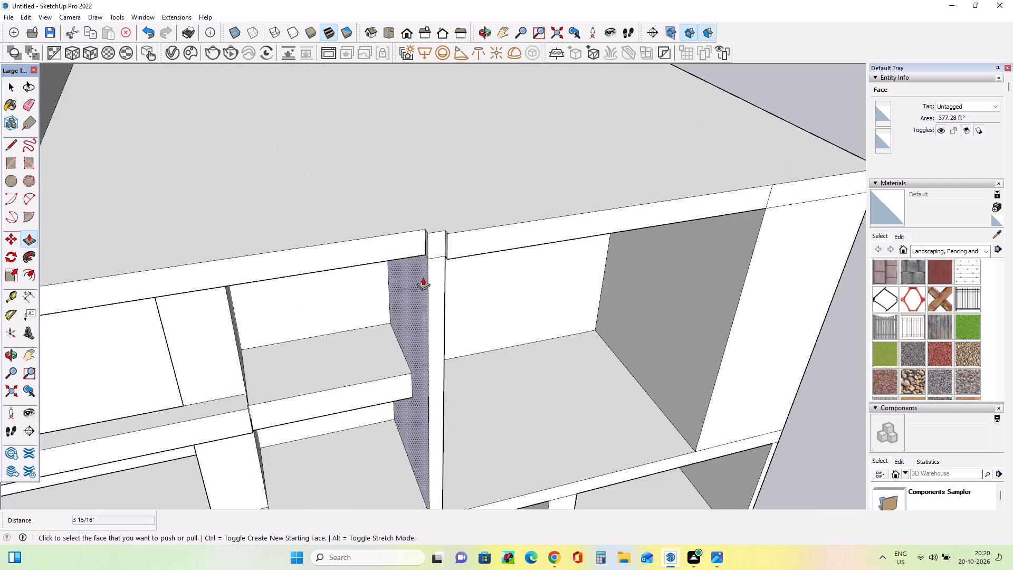
middle_drag(405, 284, 362, 302)
scroll(412, 251, up, 8)
middle_drag(502, 261, 606, 240)
click(477, 252)
click(521, 241)
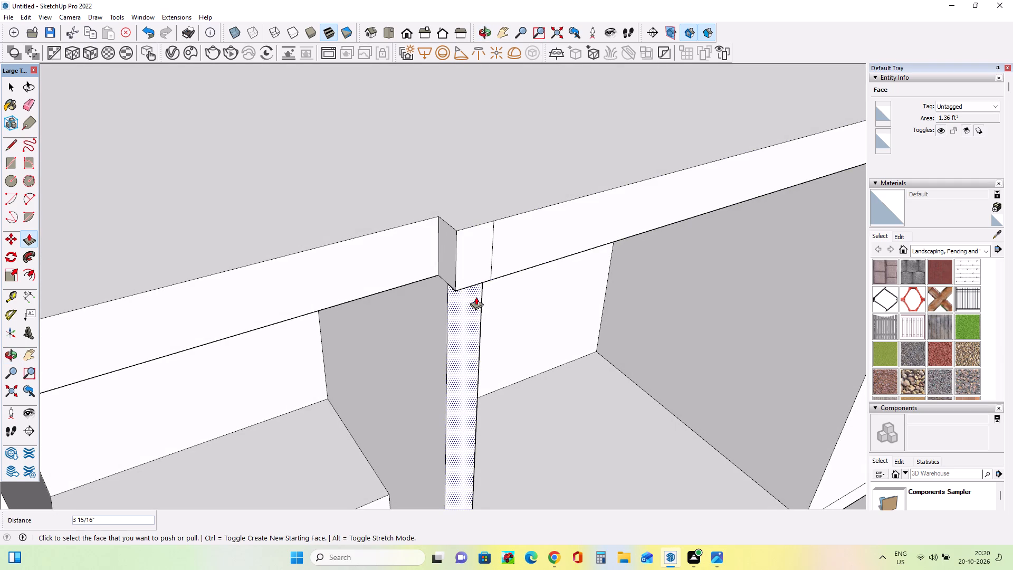
click(476, 297)
click(509, 250)
Examine the reference photo's lower and middle floors and compare their bays and frames with the modelled facade.
scroll(504, 237, down, 15)
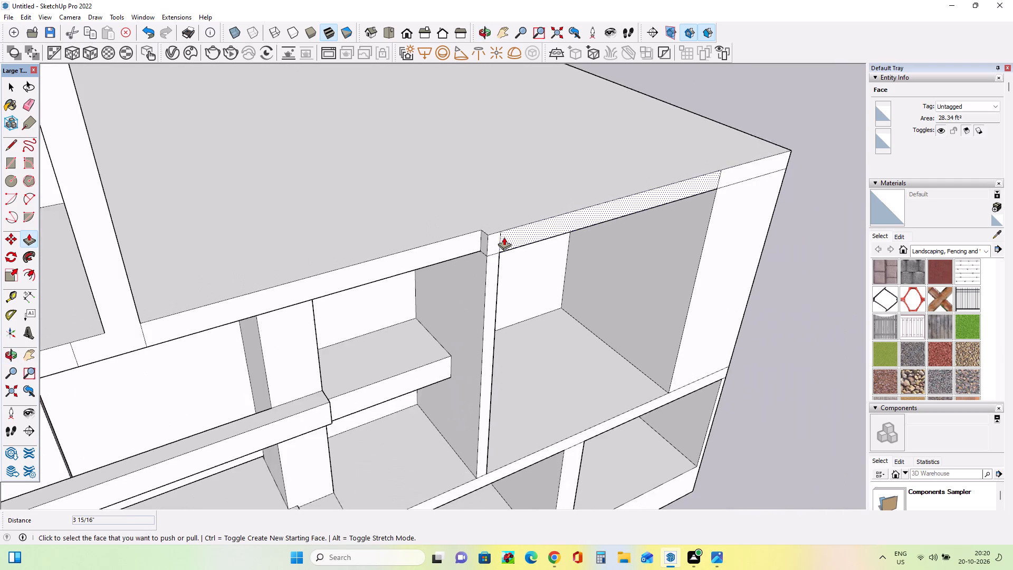
scroll(504, 237, down, 2)
middle_drag(584, 266, 486, 237)
scroll(486, 237, down, 1)
scroll(504, 161, down, 4)
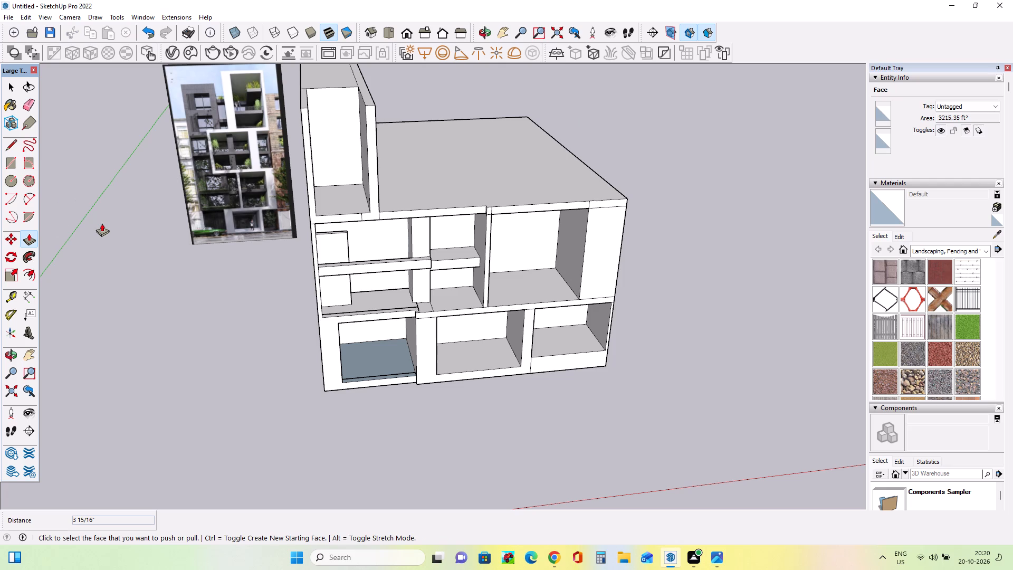
middle_drag(104, 228, 141, 254)
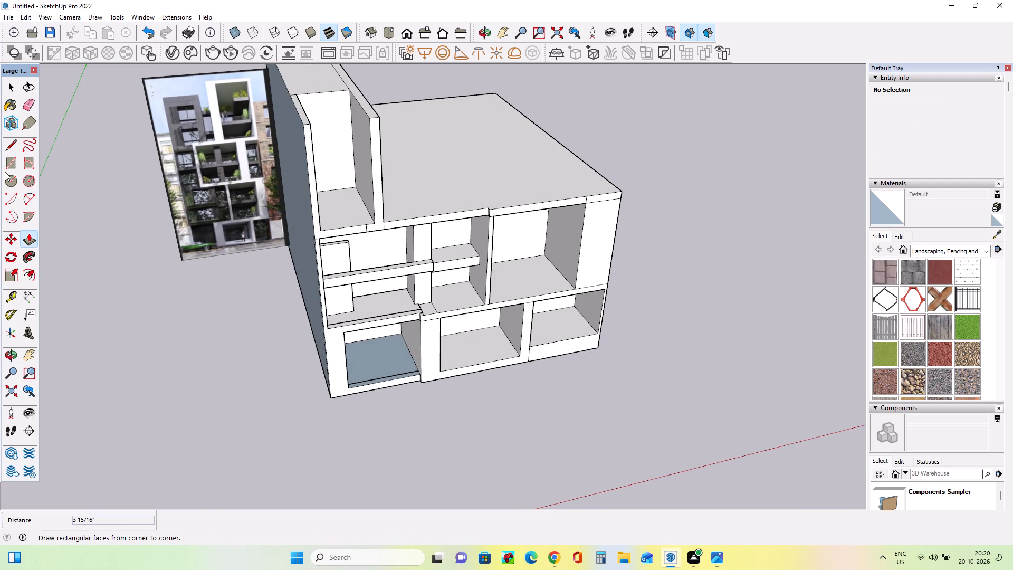
click(5, 163)
middle_drag(212, 168, 234, 210)
scroll(163, 217, up, 4)
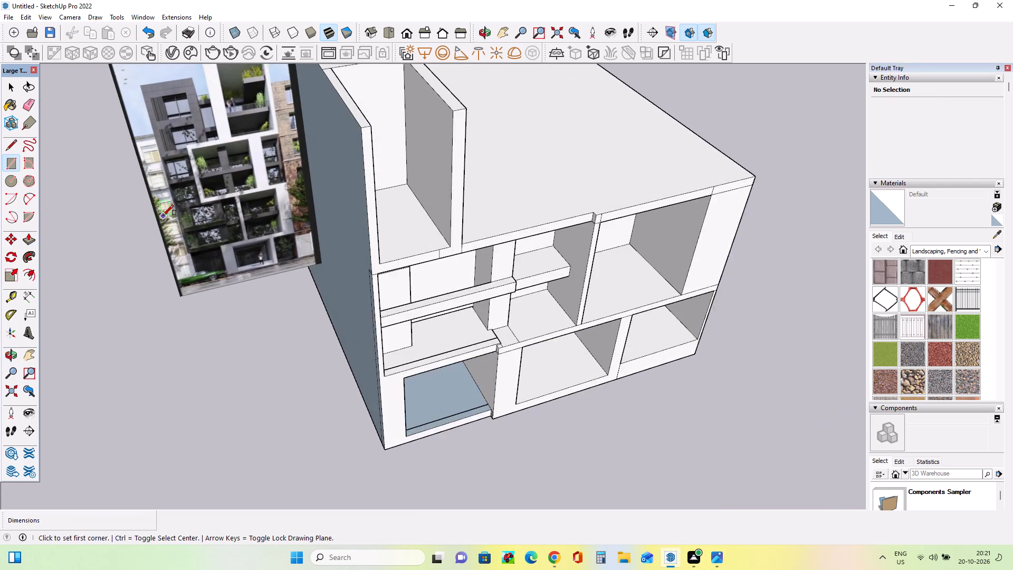
scroll(195, 203, up, 12)
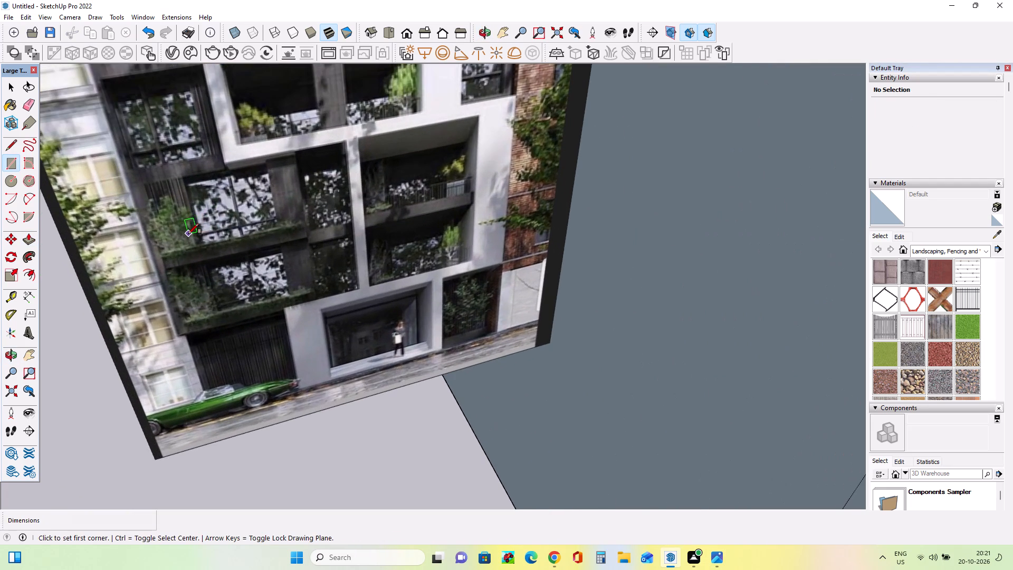
scroll(188, 234, down, 10)
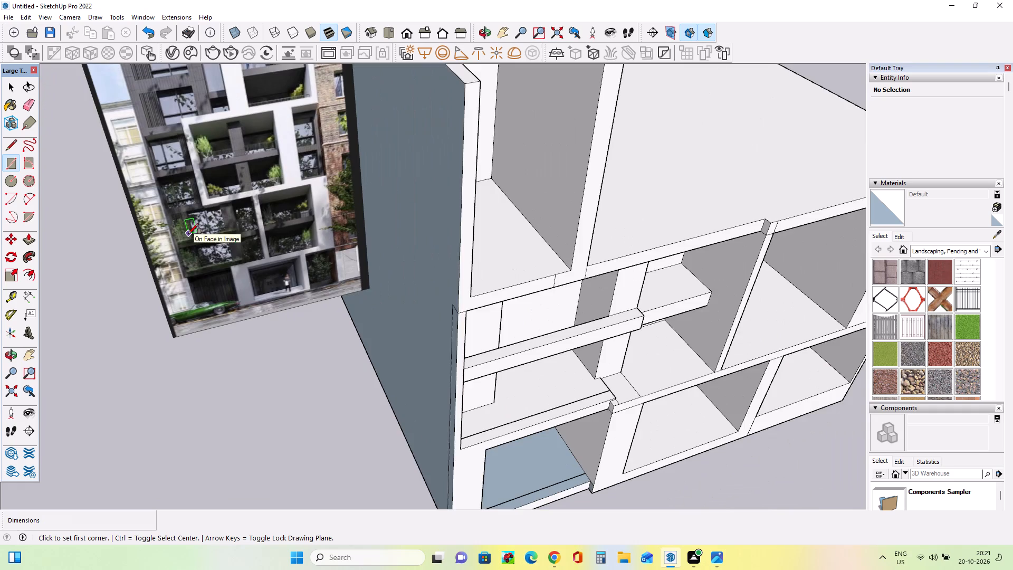
scroll(188, 234, down, 6)
middle_drag(303, 234, 298, 252)
middle_drag(347, 274, 300, 191)
scroll(364, 262, up, 3)
middle_drag(426, 246, 431, 261)
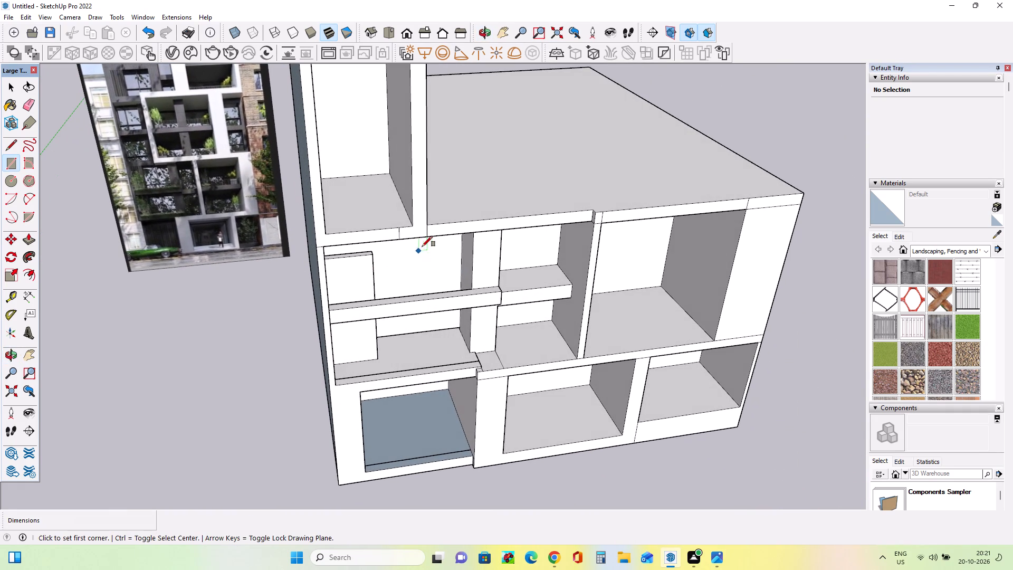
scroll(435, 240, down, 3)
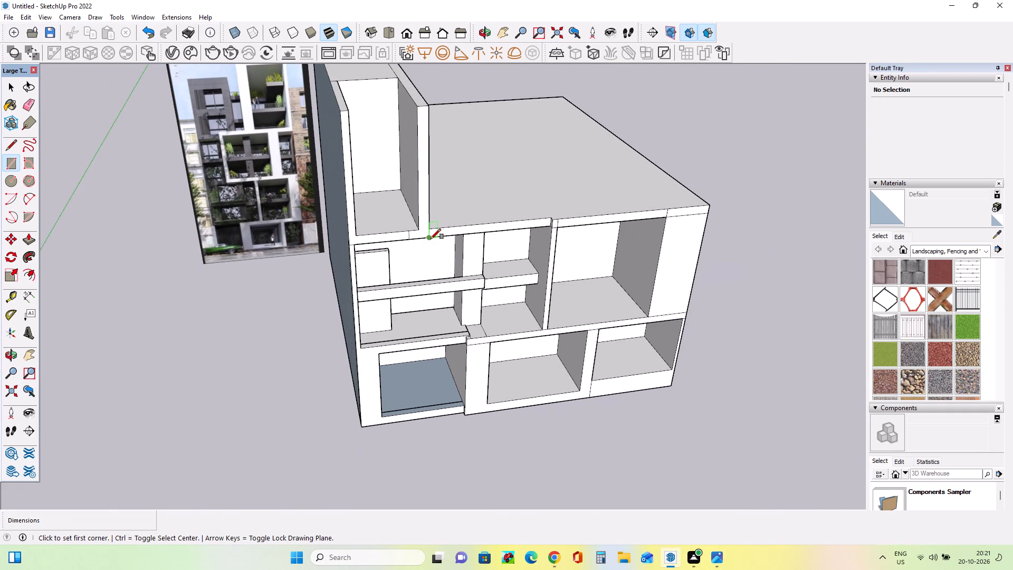
Pull the roof slab edge above the two-tier middle-floor bays forward 9", flush with the adjoining slab edge.
click(33, 248)
scroll(410, 251, up, 3)
middle_drag(471, 227, 509, 262)
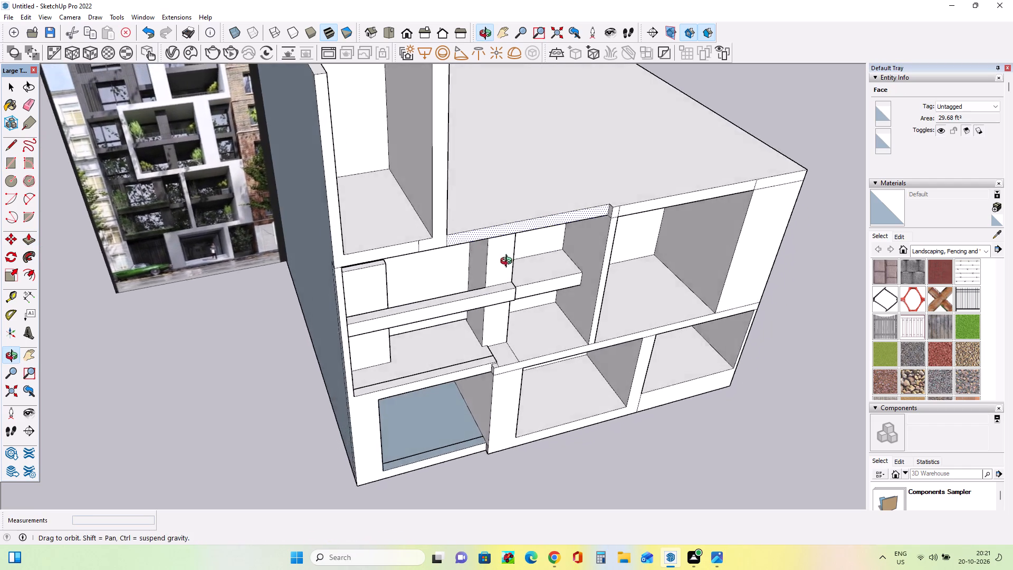
middle_drag(509, 262, 559, 273)
click(505, 229)
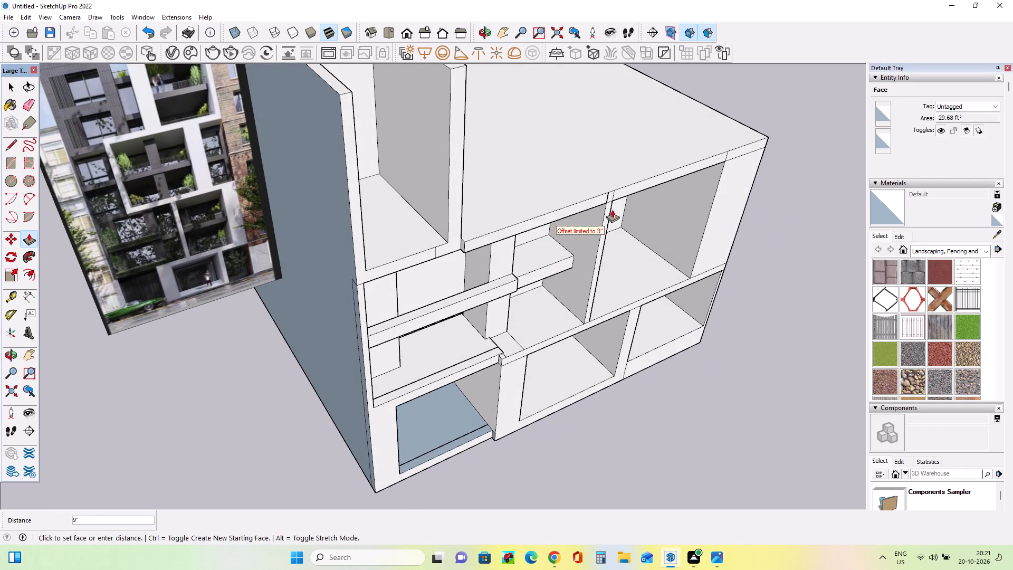
click(626, 196)
Examine the reference photo's lower and middle floors and compare them with the modelled facade around the upper wall's base.
middle_drag(488, 240, 511, 246)
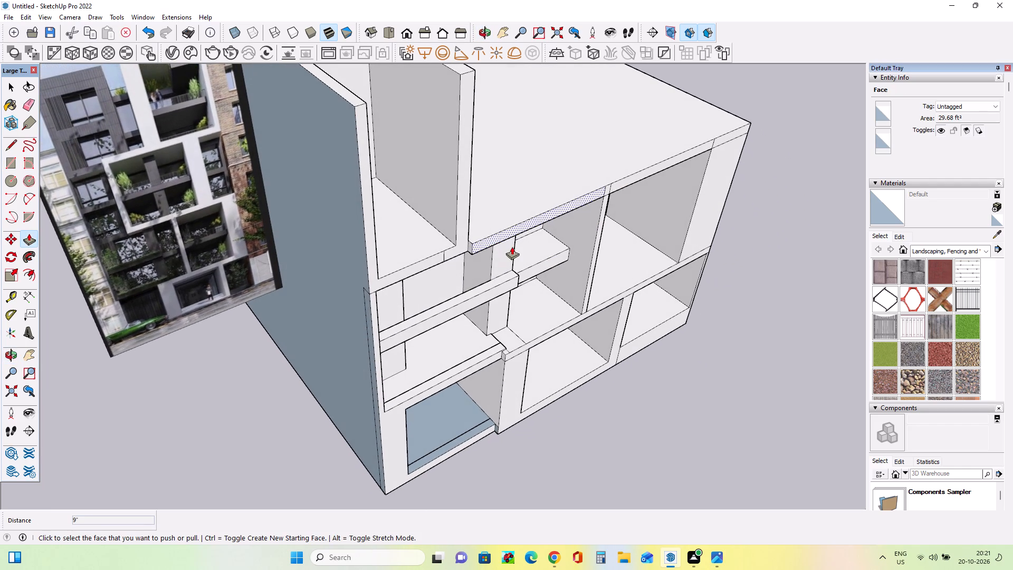
scroll(512, 246, down, 3)
middle_drag(503, 246, 420, 268)
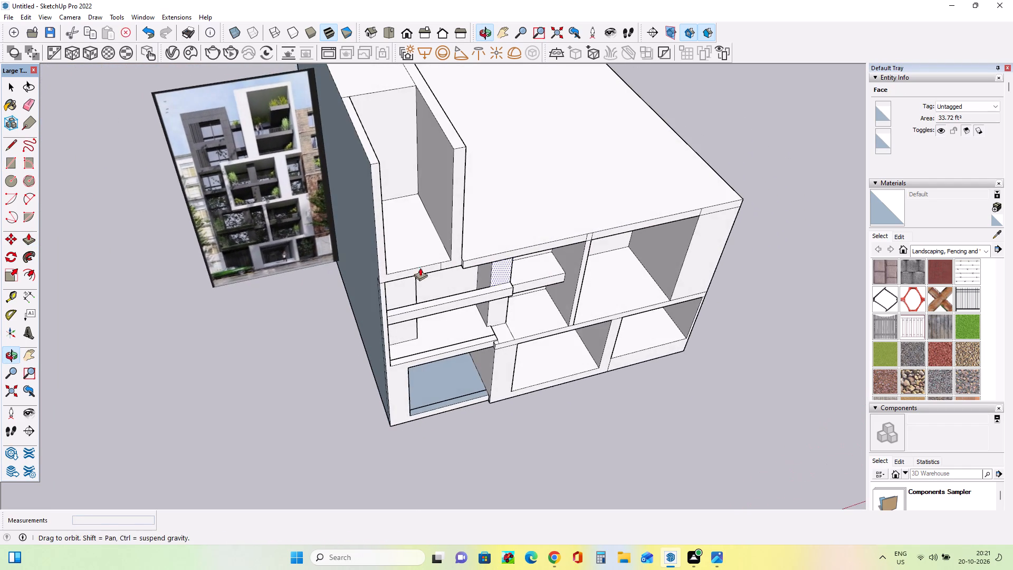
scroll(453, 251, up, 3)
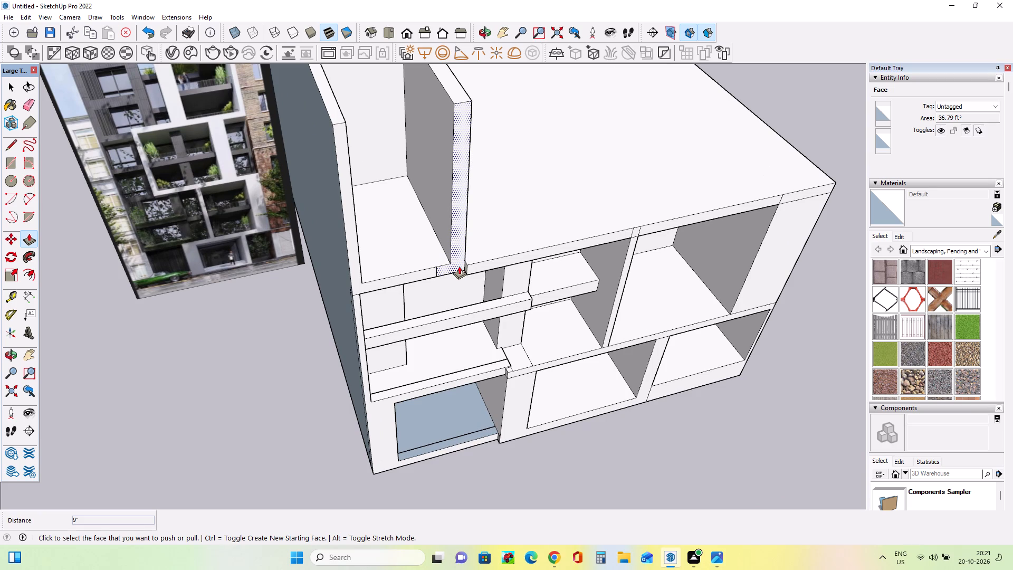
scroll(104, 202, up, 7)
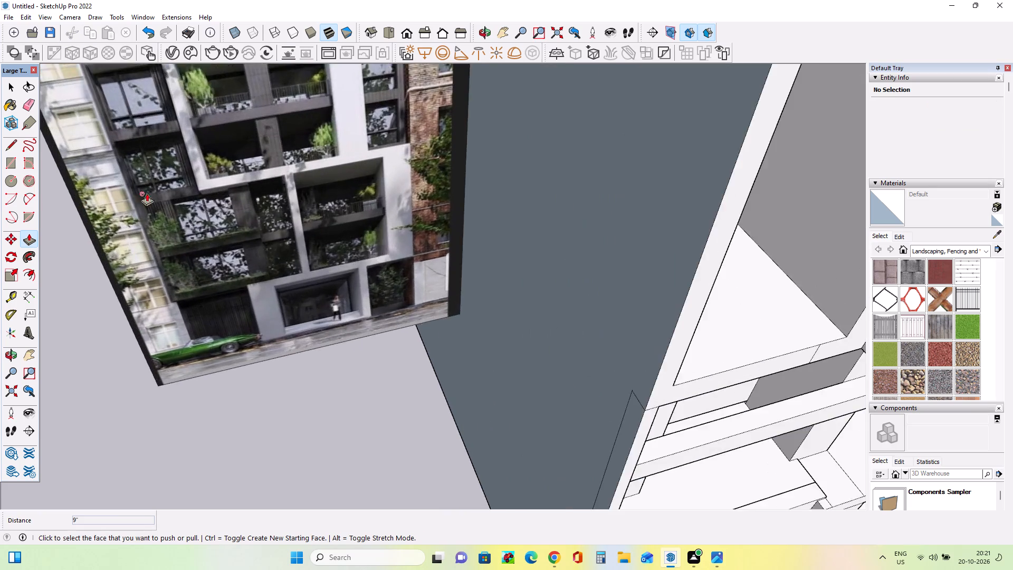
scroll(147, 193, up, 6)
scroll(167, 193, down, 1)
scroll(167, 193, up, 2)
scroll(167, 193, down, 8)
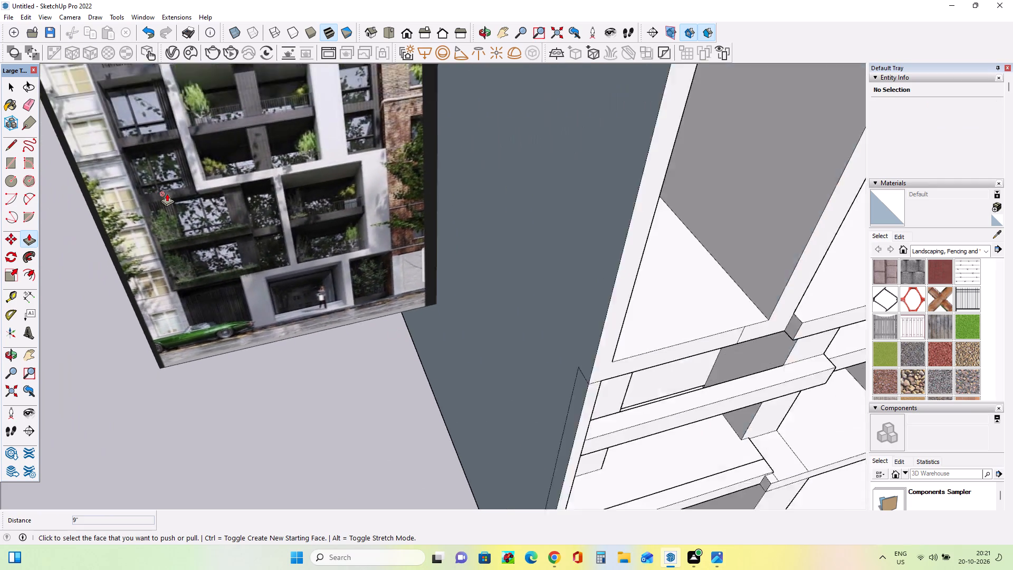
scroll(167, 193, down, 9)
middle_drag(372, 225, 330, 242)
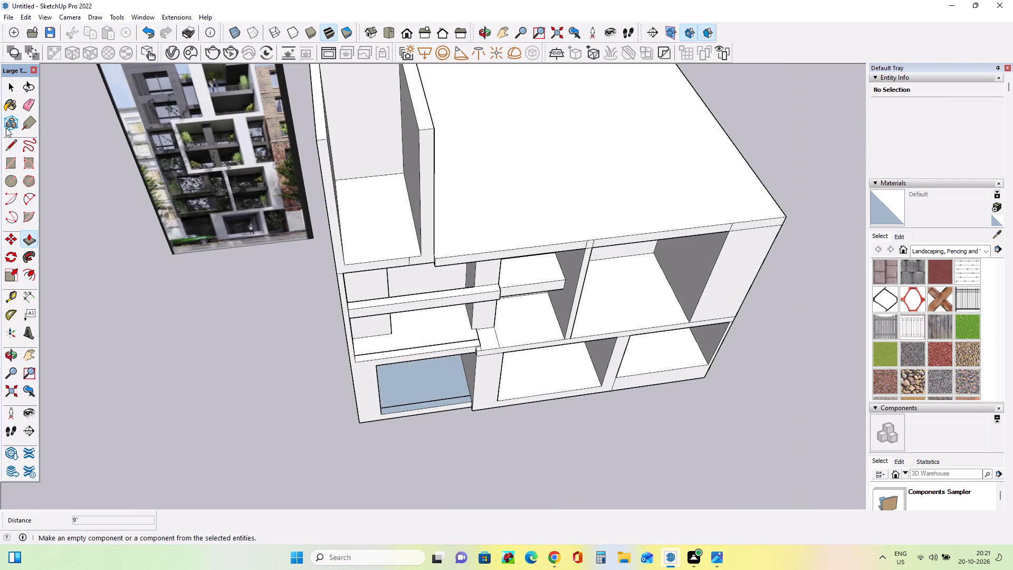
Draw a line about 1' 5 3/4" across the slab edge below the upper bay's inner wall, and erase the old dividing line beside it.
click(8, 140)
scroll(424, 222, up, 3)
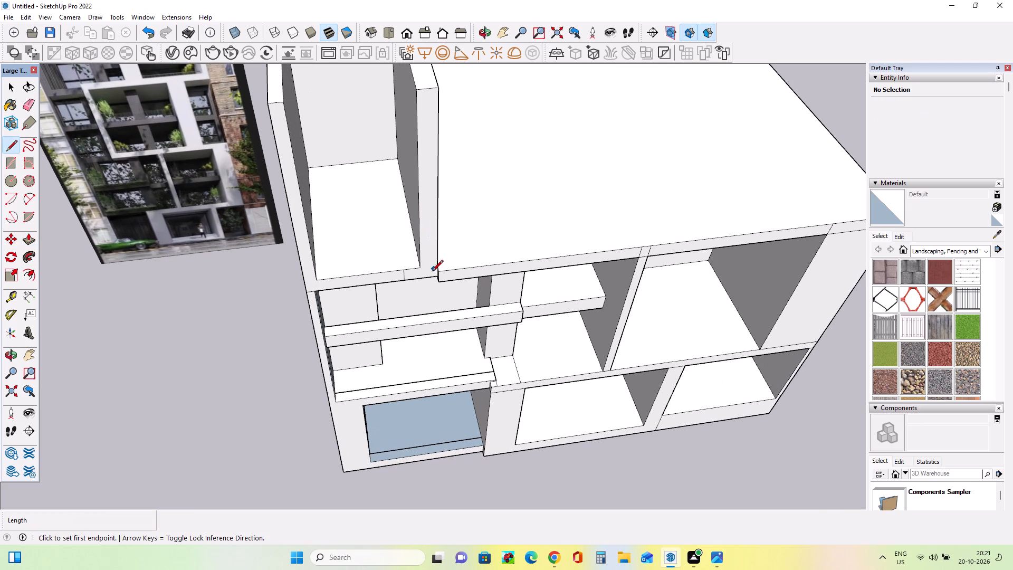
click(422, 270)
click(422, 281)
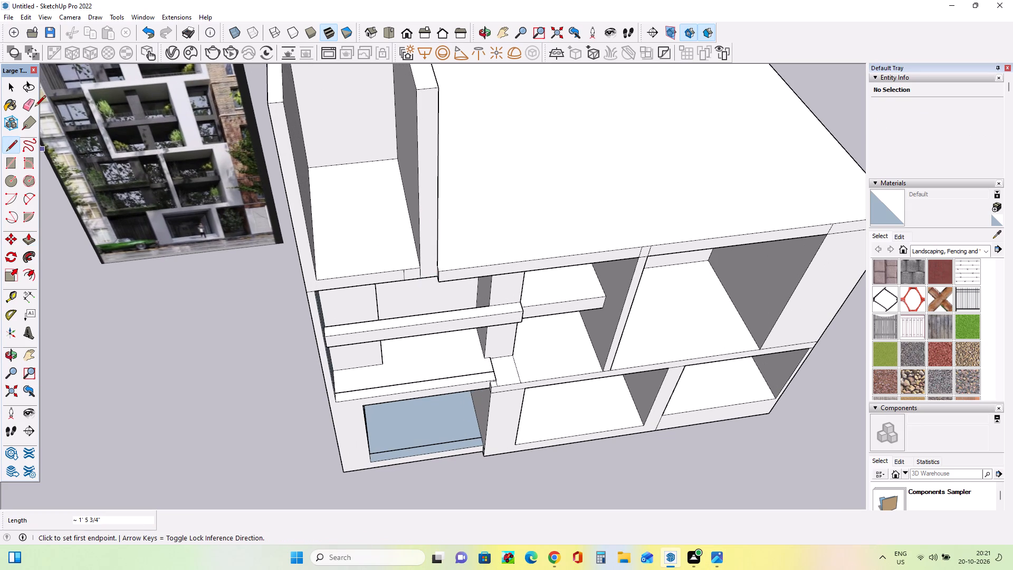
click(28, 102)
click(405, 275)
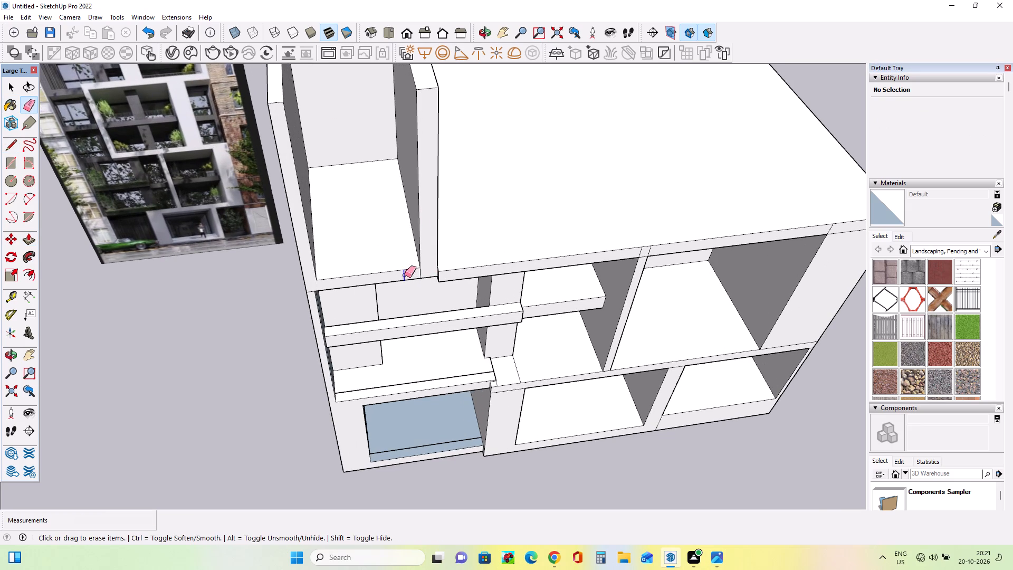
Pull the front face of the upper bay's inner wall forward 9", flush with the roof slab edge.
click(24, 240)
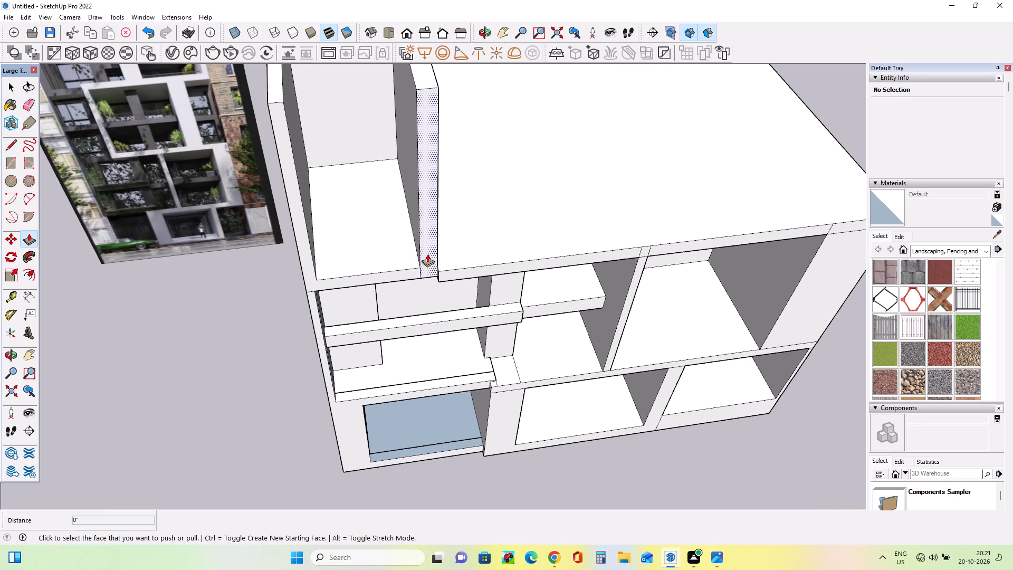
click(427, 254)
click(454, 271)
Raise the top face of the upper bay's inner wall by about 2' 1 5/8".
middle_drag(432, 280, 465, 262)
scroll(465, 262, down, 1)
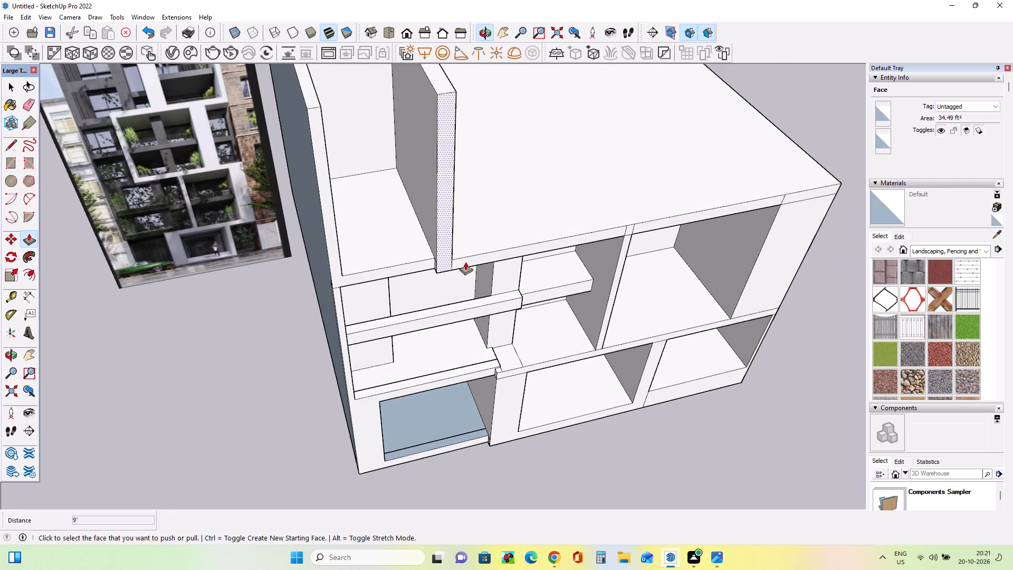
scroll(465, 262, down, 3)
middle_drag(538, 262, 522, 253)
scroll(485, 188, down, 1)
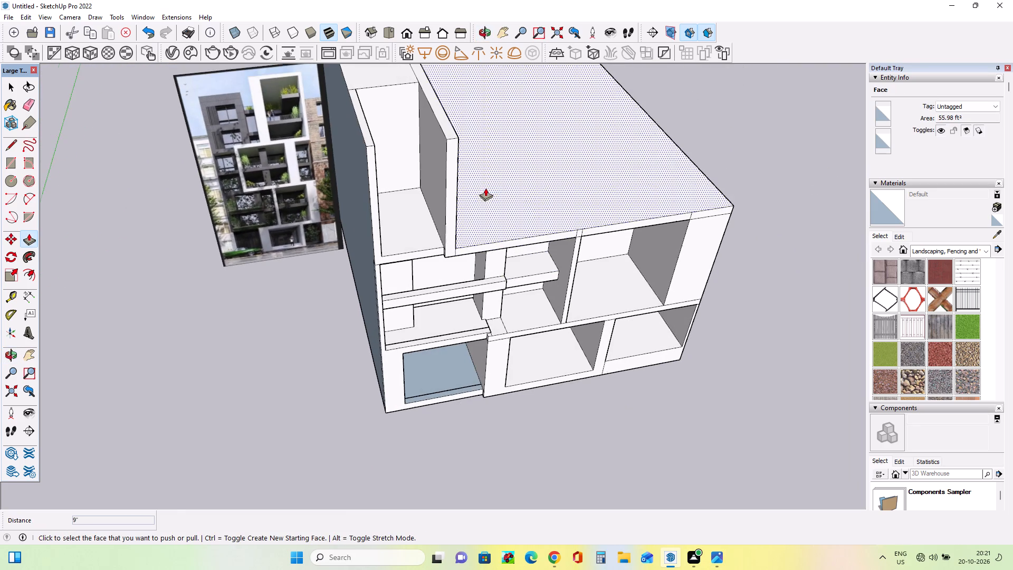
middle_drag(536, 201, 342, 174)
scroll(342, 175, down, 4)
scroll(404, 201, down, 3)
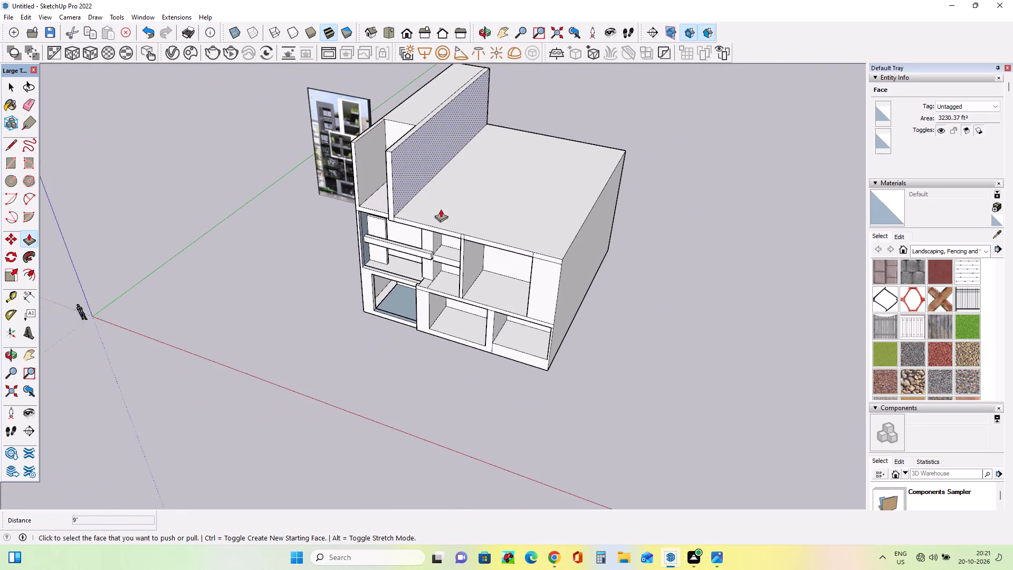
middle_drag(484, 205, 434, 215)
middle_drag(419, 212, 564, 118)
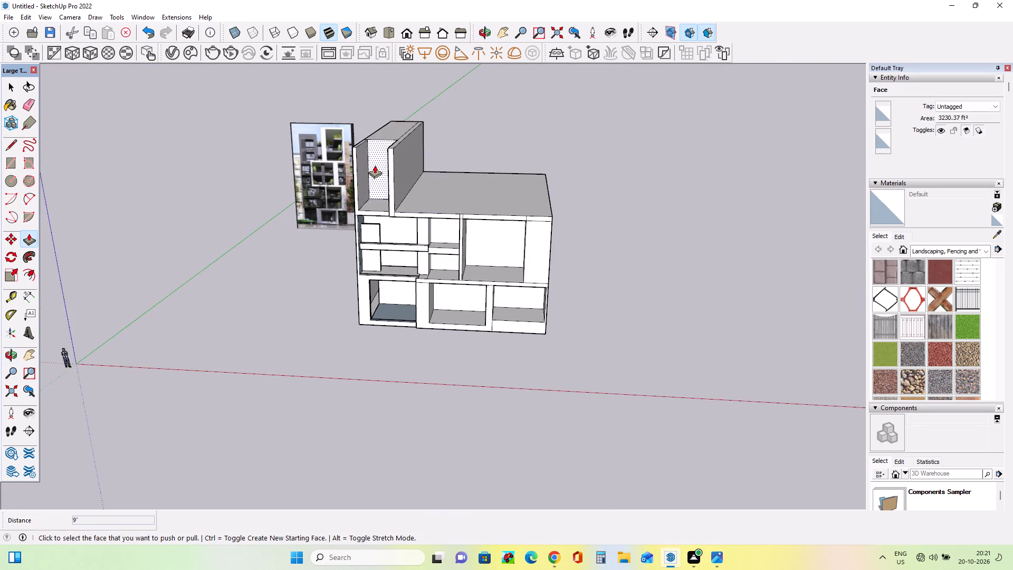
middle_drag(397, 173, 469, 180)
scroll(368, 138, up, 3)
middle_drag(418, 177, 391, 193)
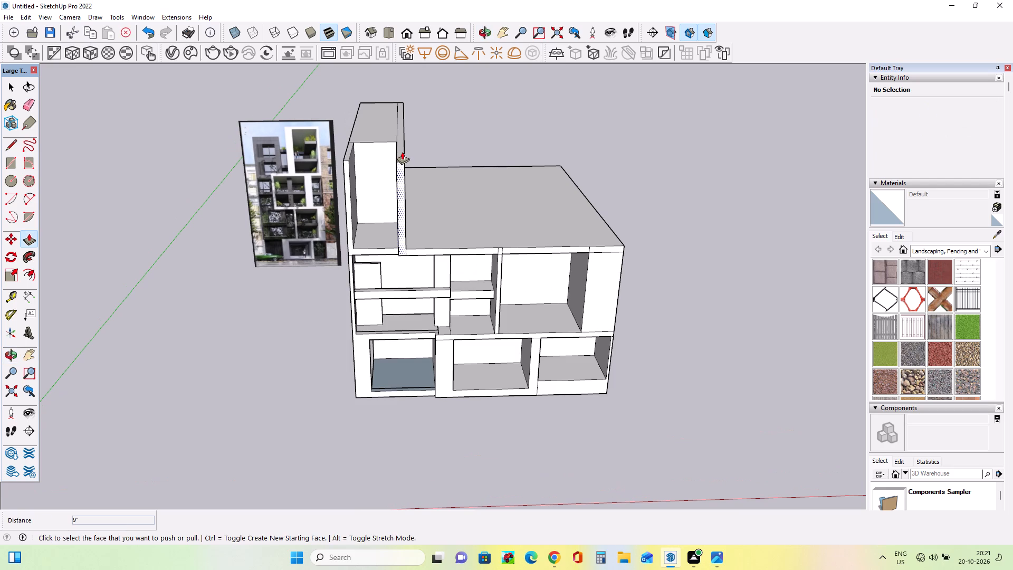
click(399, 155)
click(400, 145)
Draw a full-depth strip along the top of the raised wall's side and pull it out about 38' 4 15/16" as an upper roof slab.
middle_drag(446, 199, 424, 210)
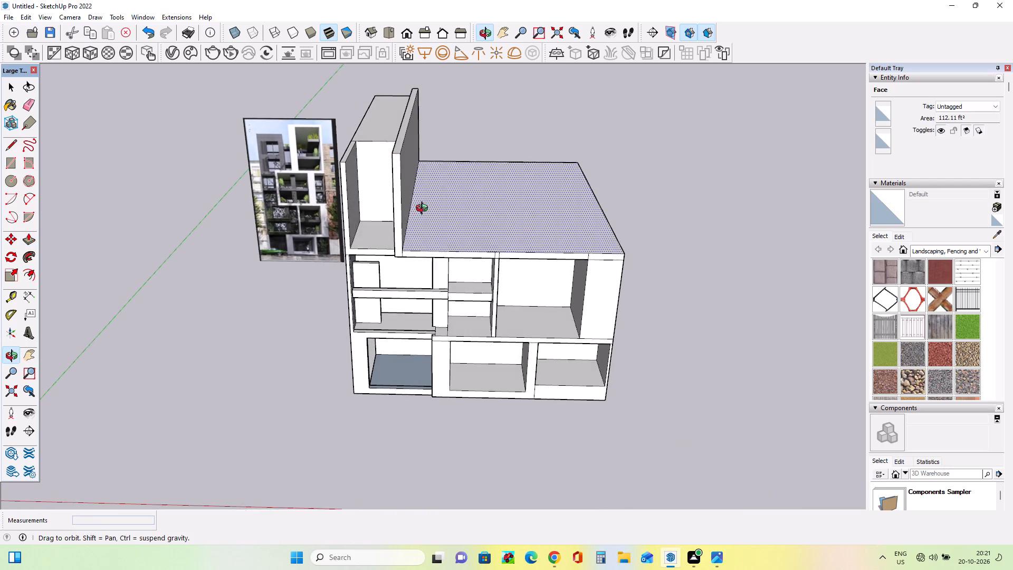
middle_drag(424, 210, 434, 186)
scroll(434, 186, down, 1)
middle_drag(443, 191, 460, 214)
middle_drag(405, 166, 191, 191)
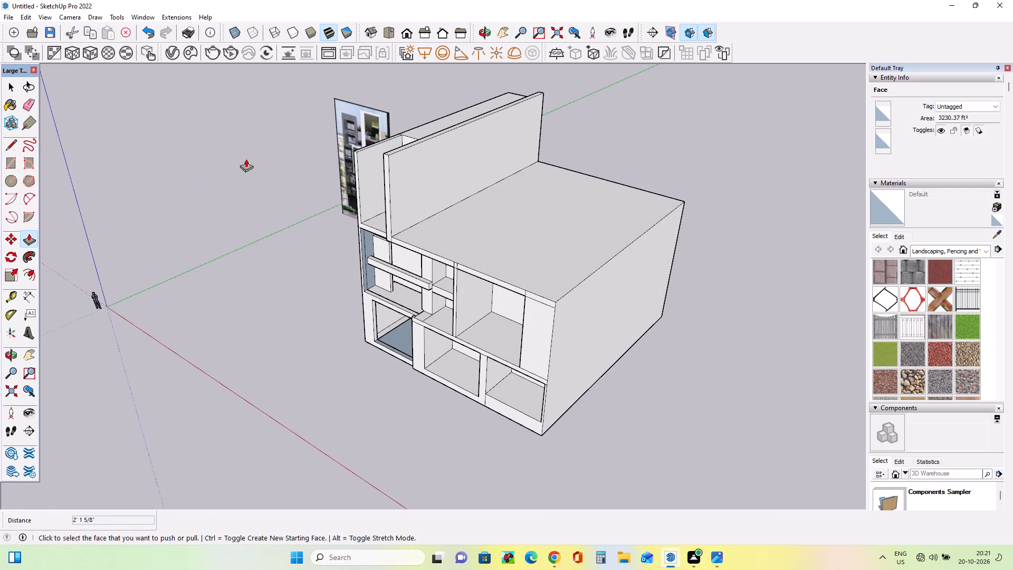
click(15, 161)
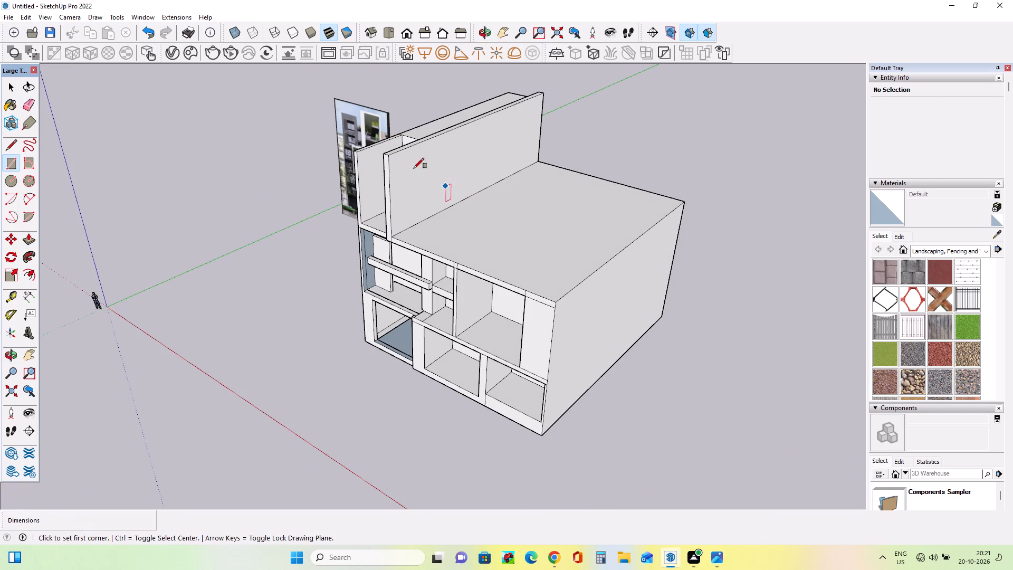
click(389, 158)
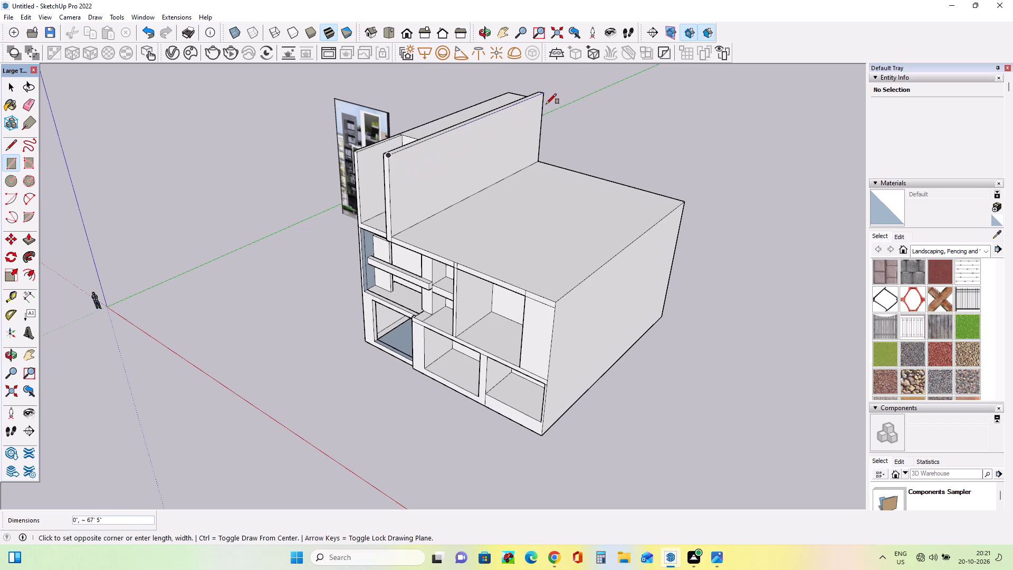
click(545, 104)
middle_drag(464, 233, 550, 175)
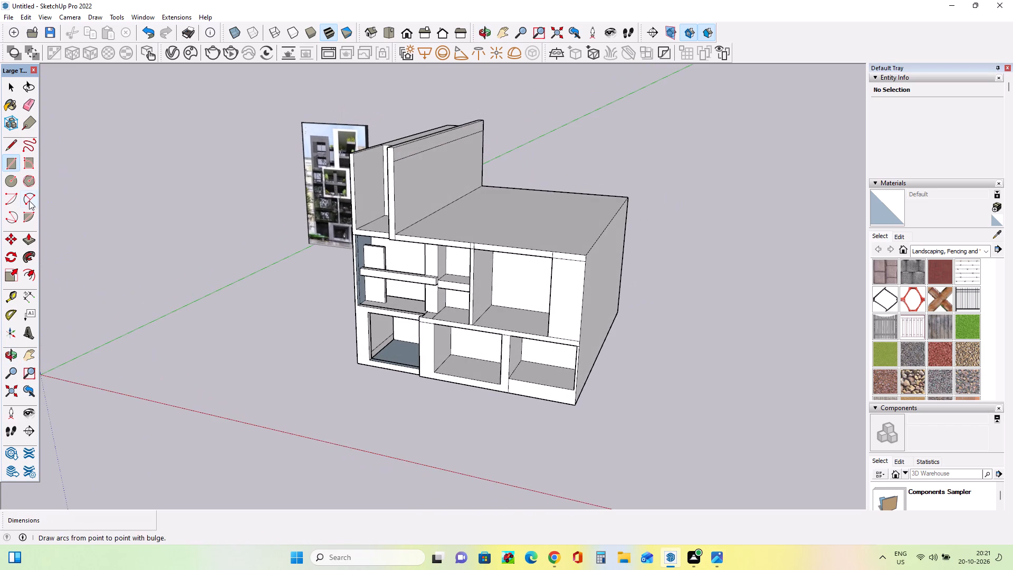
click(30, 235)
click(408, 148)
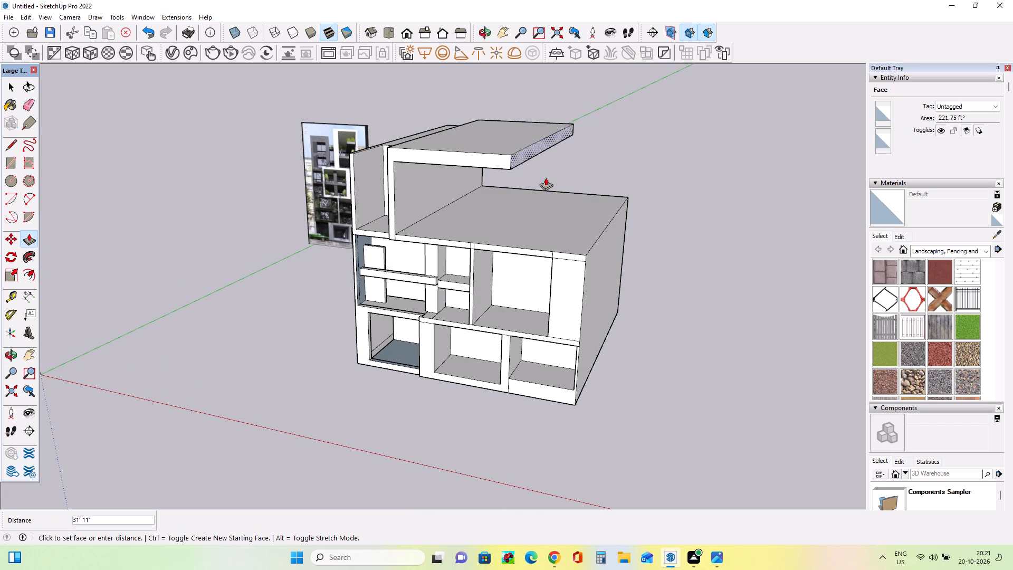
click(557, 184)
Push the underside of the new upper roof slab up about 1' 3 3/16" to thin it.
middle_drag(535, 223, 574, 74)
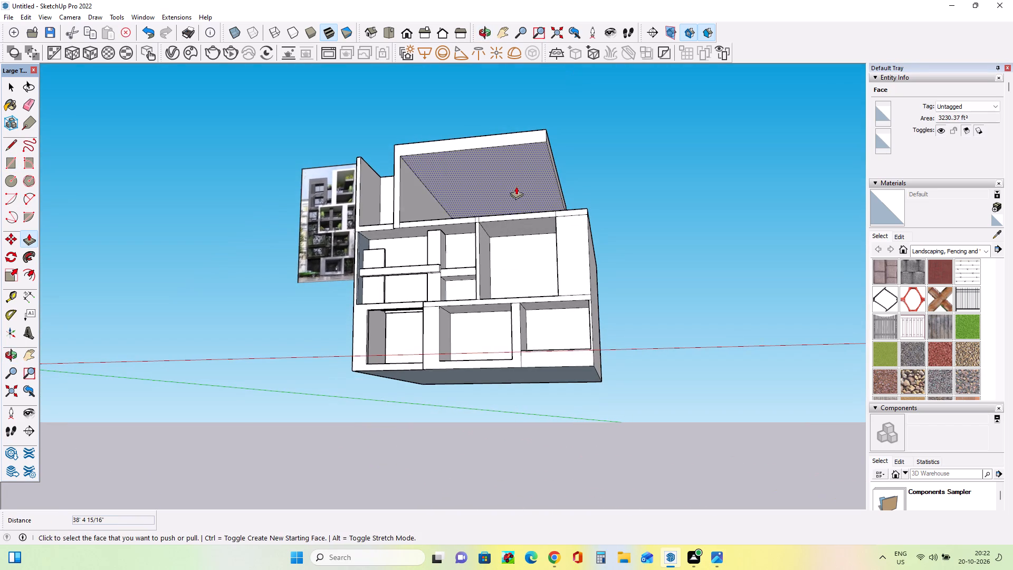
click(516, 185)
click(520, 181)
Push the free end of the upper roof slab inward about 2' 8 15/16" to shorten its span.
middle_drag(547, 189, 588, 286)
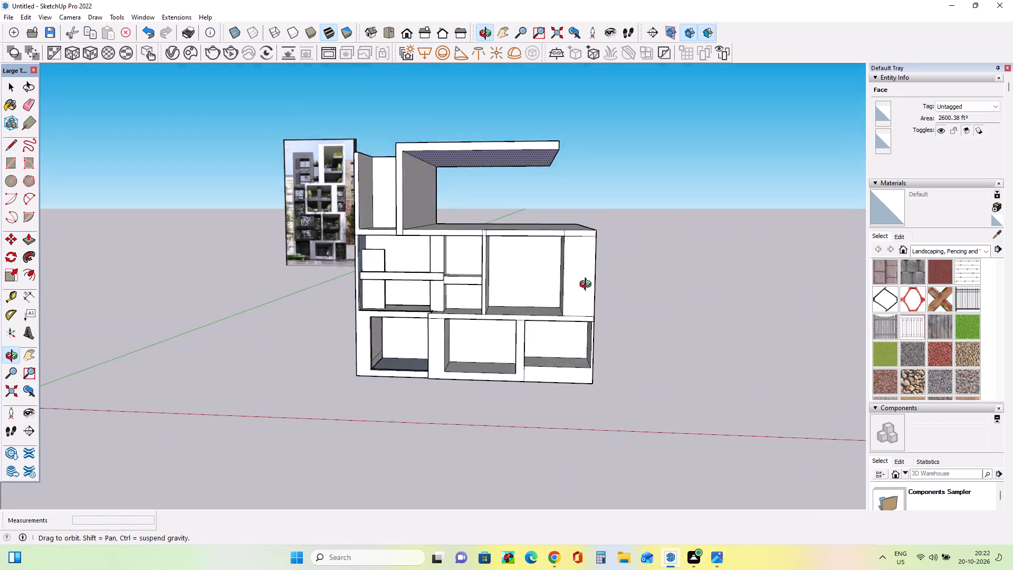
middle_drag(588, 286, 591, 290)
scroll(590, 271, down, 3)
middle_drag(539, 260, 563, 314)
scroll(566, 307, down, 1)
scroll(557, 203, up, 4)
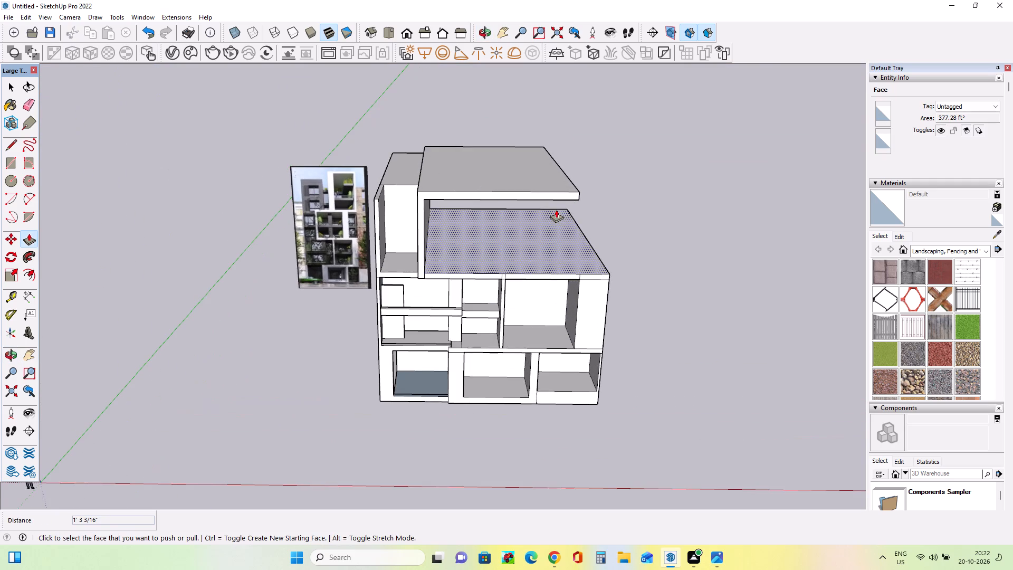
middle_drag(556, 210, 538, 191)
middle_drag(559, 229, 583, 301)
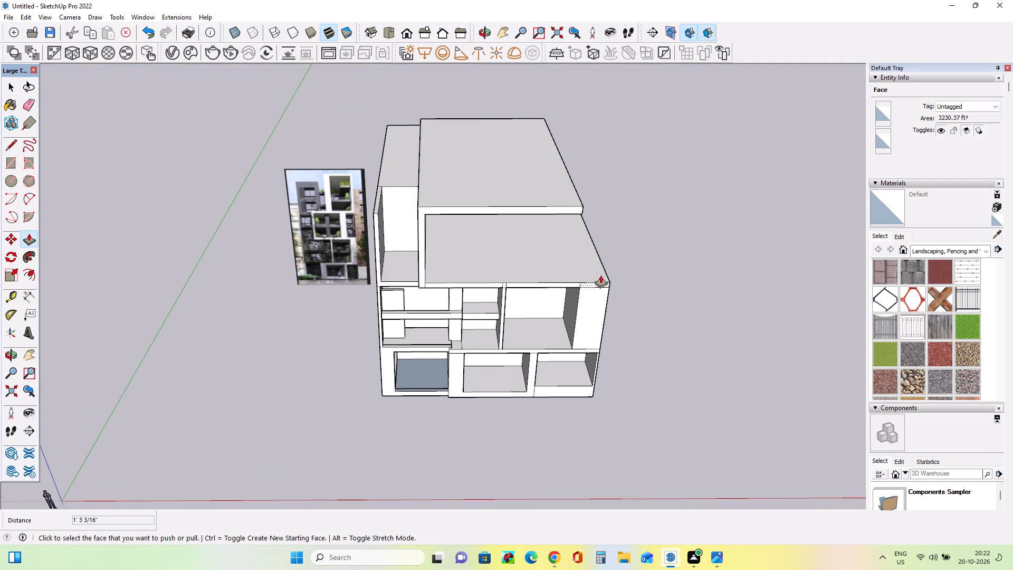
middle_drag(604, 269, 482, 231)
middle_drag(587, 237, 667, 237)
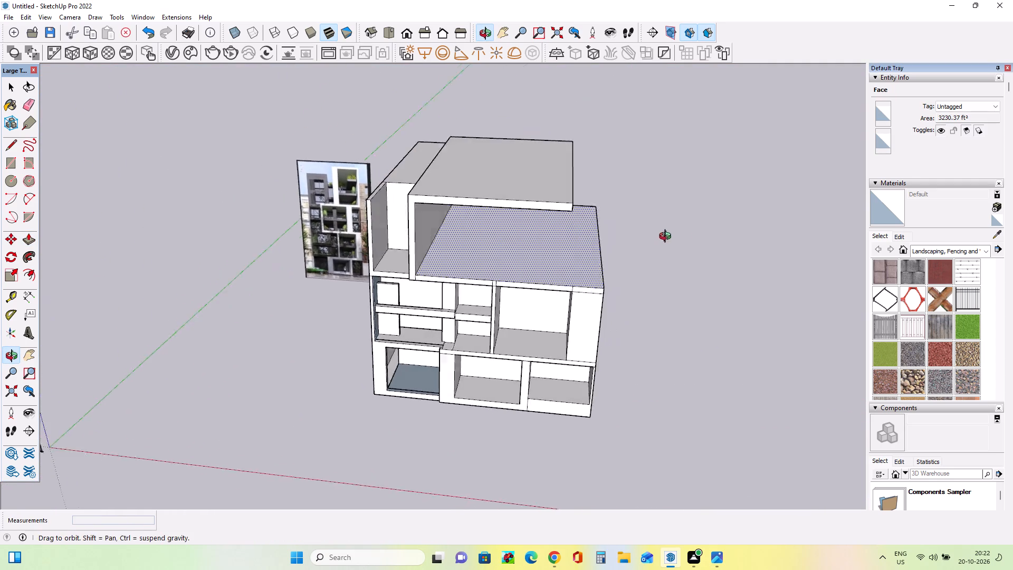
middle_drag(667, 237, 701, 228)
scroll(578, 205, up, 3)
middle_drag(578, 213, 388, 214)
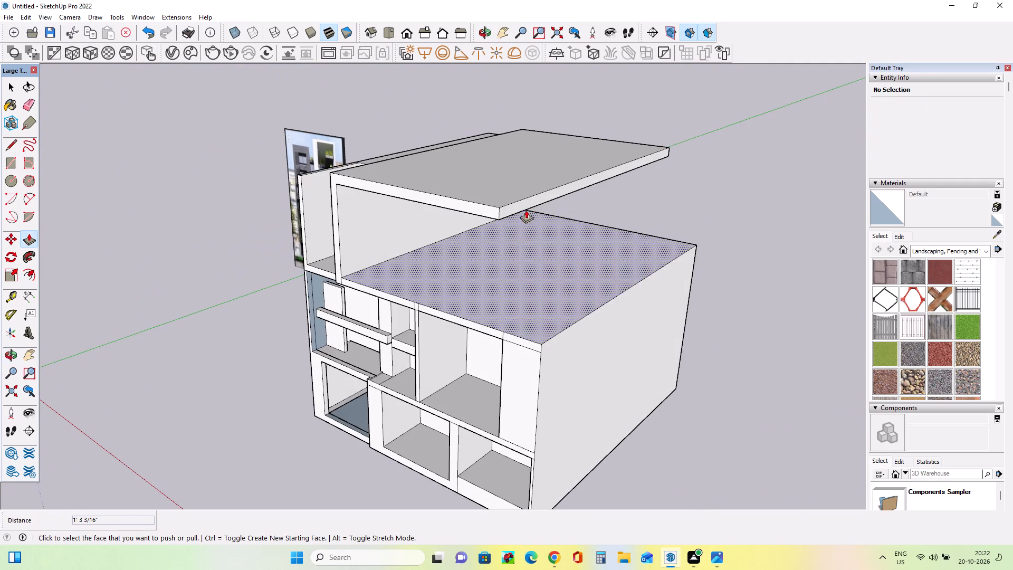
click(524, 206)
click(511, 202)
Draw a full-depth strip about 4' 3 5/8" wide under the upper roof slab's free end and pull it down about 19' 5 5/8" as a side wall.
middle_drag(484, 273, 658, 243)
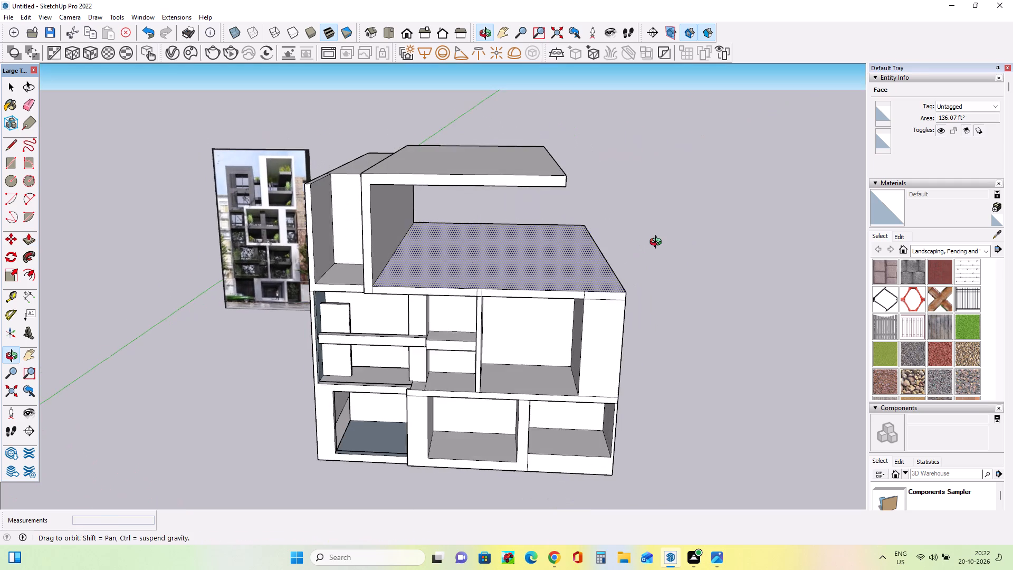
middle_drag(658, 243, 662, 253)
scroll(608, 253, down, 2)
middle_drag(586, 263, 591, 282)
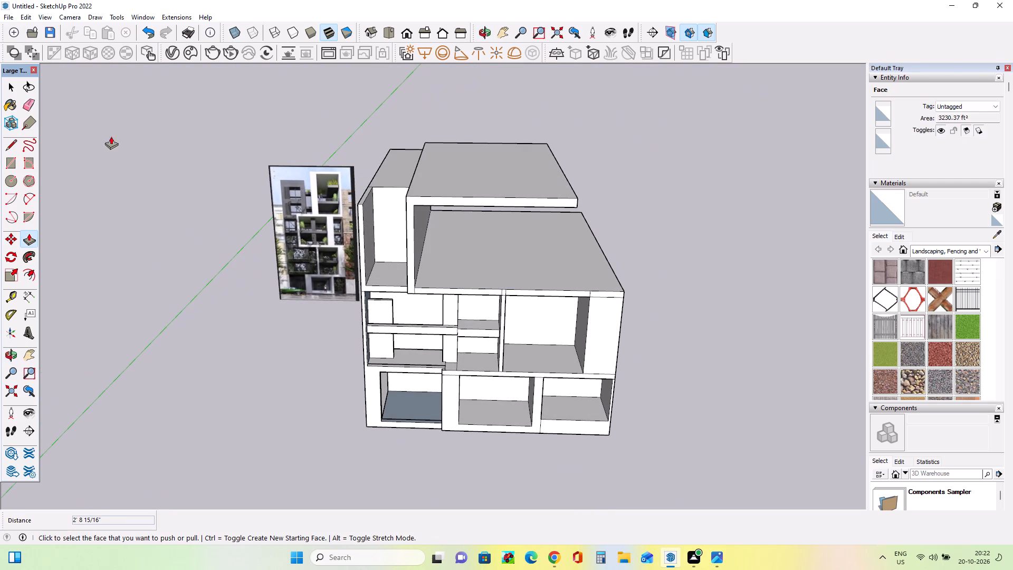
click(7, 160)
middle_drag(431, 201, 359, 204)
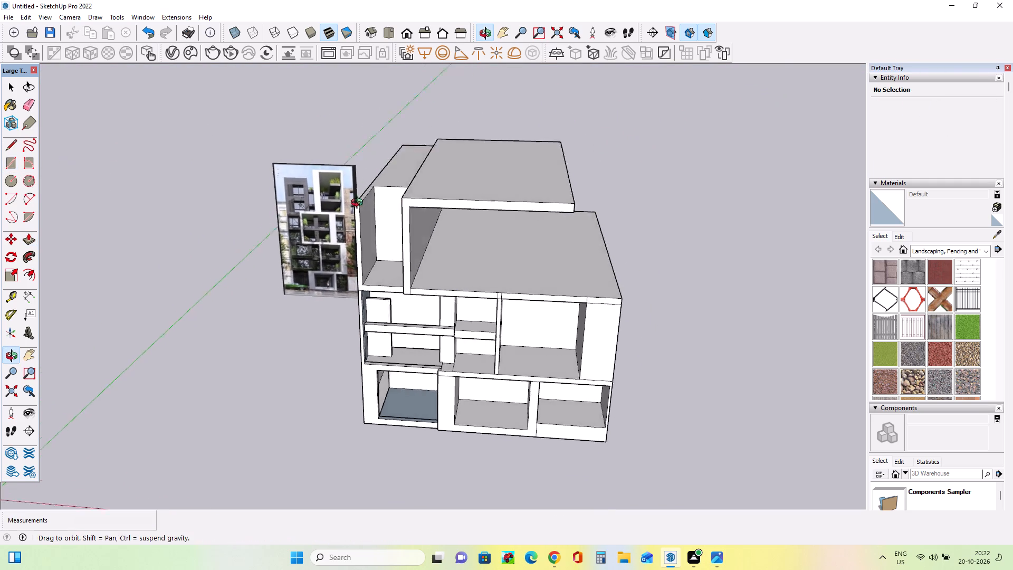
middle_drag(359, 204, 240, 16)
scroll(491, 158, up, 3)
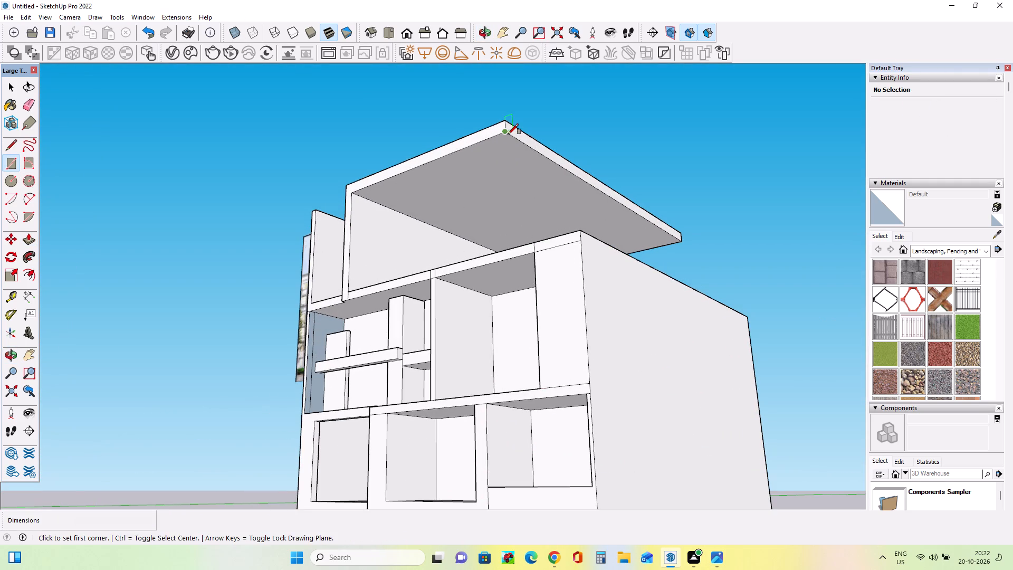
click(508, 134)
click(664, 249)
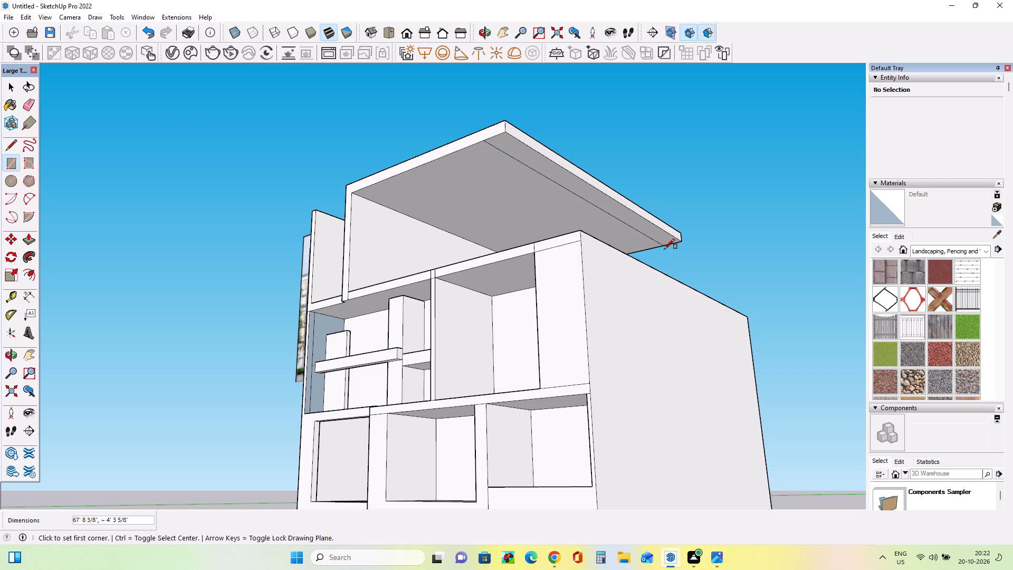
middle_drag(623, 246, 638, 270)
click(25, 238)
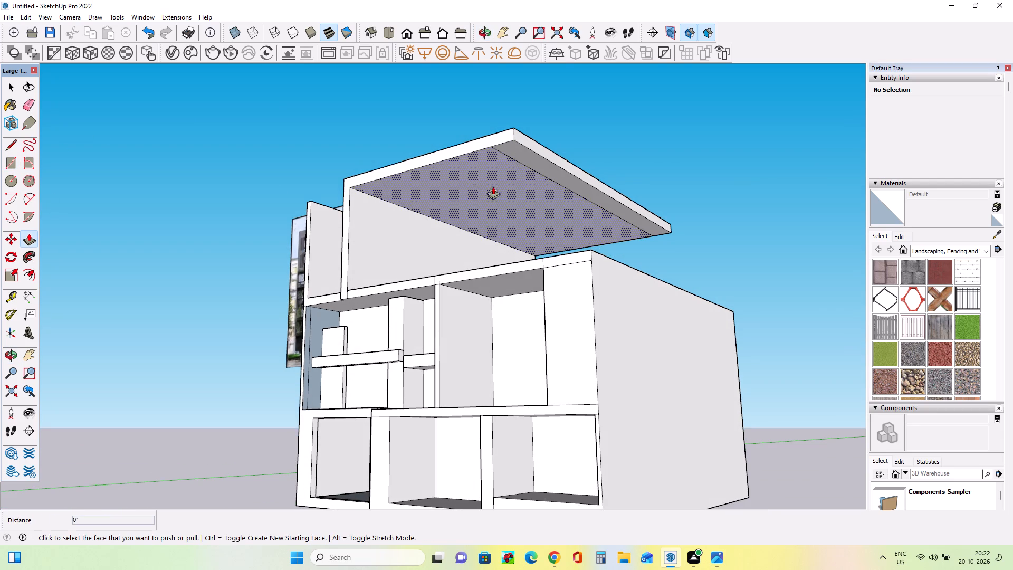
click(528, 153)
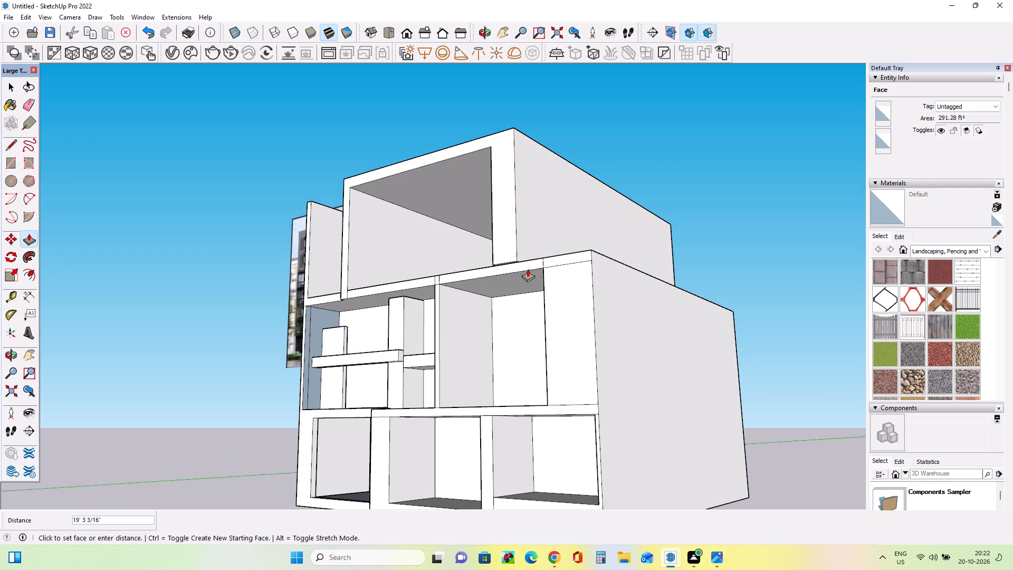
click(528, 272)
Examine the middle and upper floors of the reference image beside the model's upper frame.
middle_drag(421, 255, 682, 311)
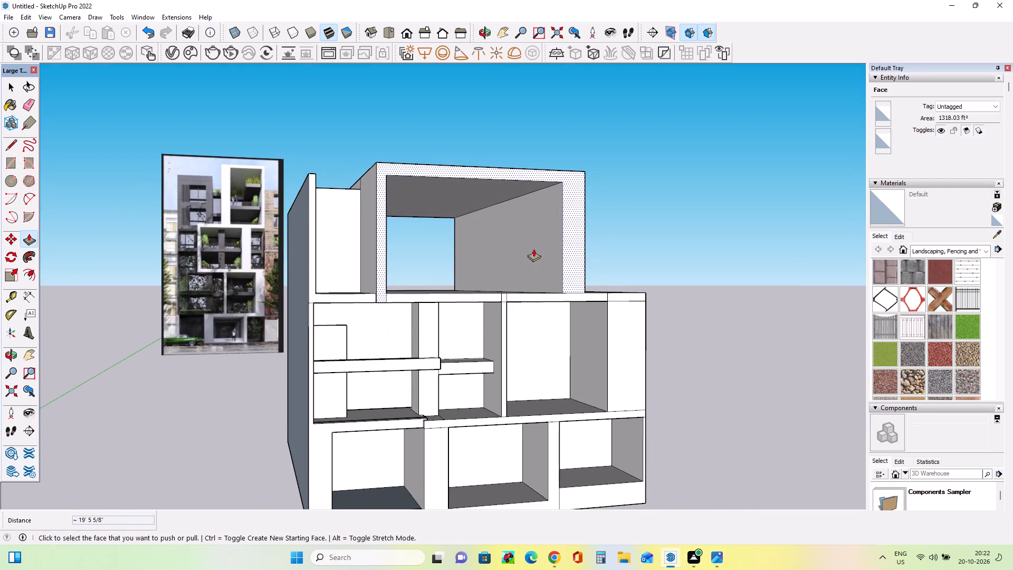
middle_drag(533, 249, 459, 299)
scroll(243, 260, up, 5)
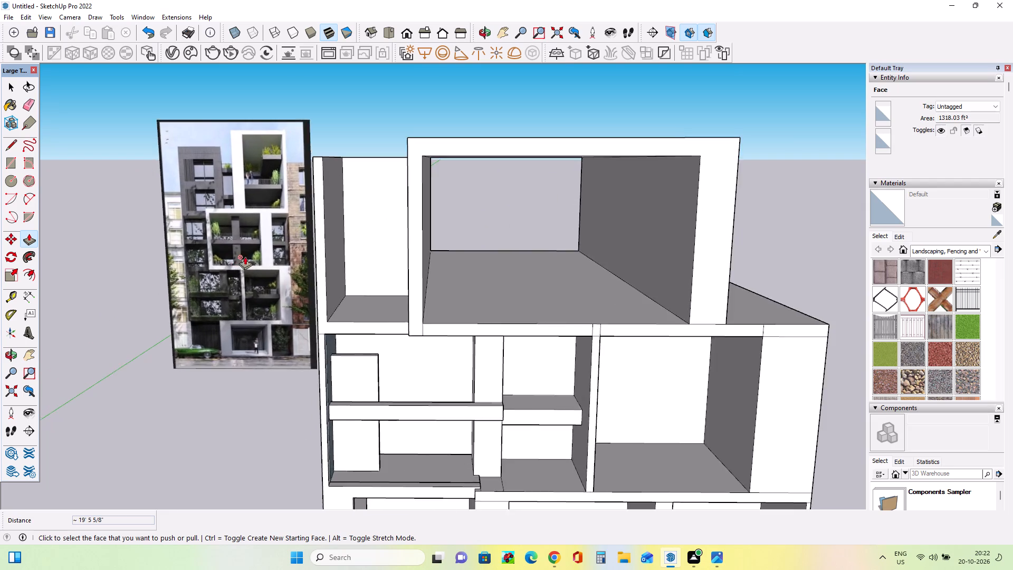
scroll(245, 256, up, 7)
scroll(382, 234, up, 2)
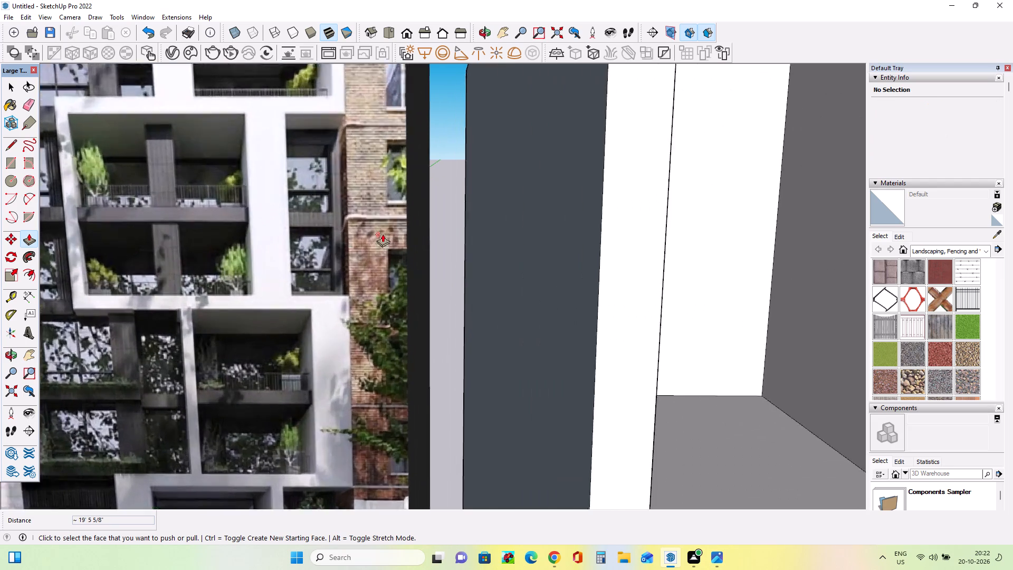
scroll(383, 234, up, 6)
scroll(302, 232, down, 13)
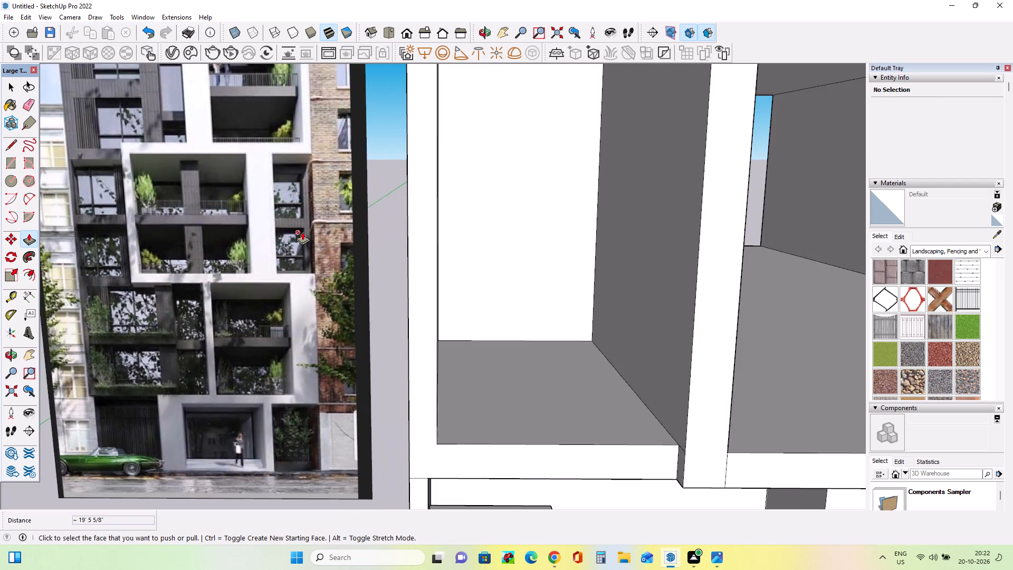
scroll(302, 232, down, 8)
scroll(306, 224, up, 14)
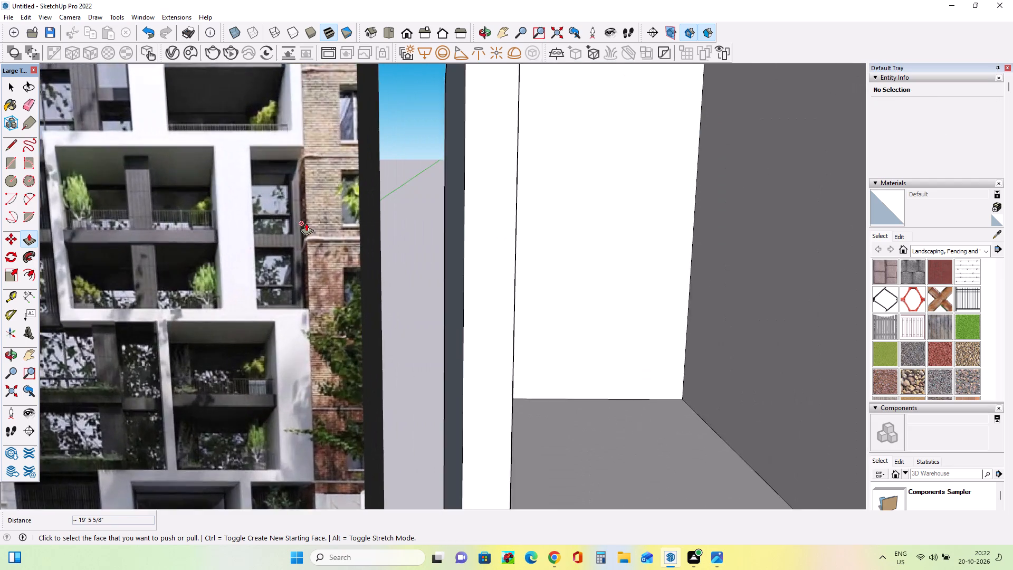
scroll(306, 223, up, 9)
scroll(306, 223, down, 8)
scroll(271, 220, up, 1)
scroll(267, 220, down, 7)
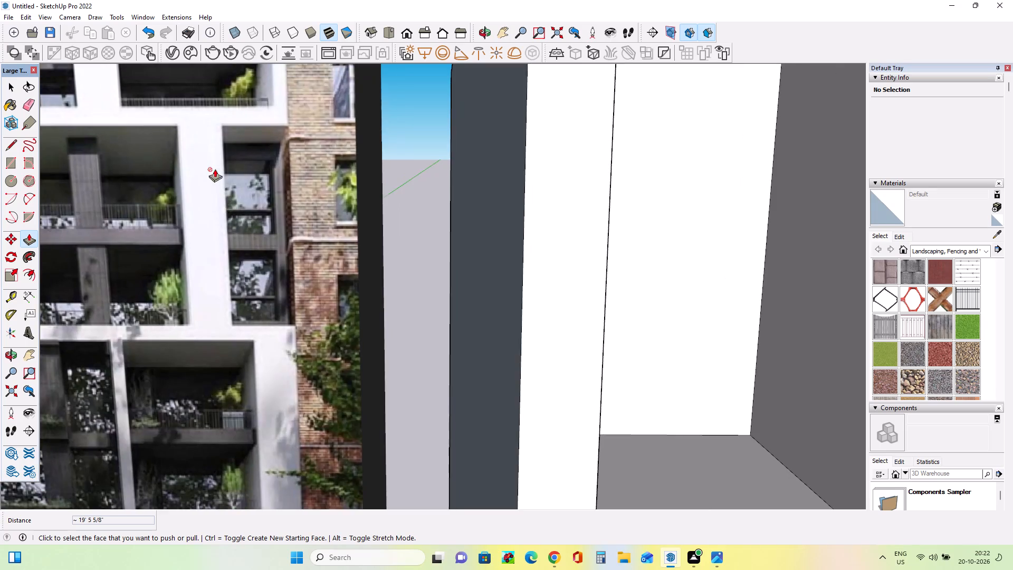
scroll(215, 169, down, 14)
Draw a narrow strip along the outer edge of the open terrace beside the upper frame and raise it about 21' 5 3/4" as a wall.
middle_drag(606, 223, 511, 299)
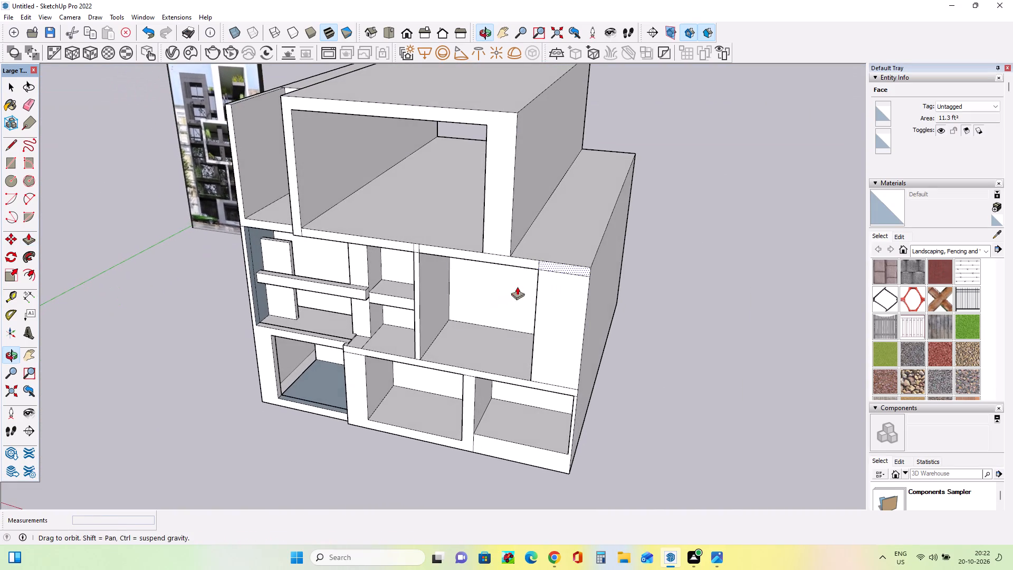
middle_drag(549, 224, 648, 229)
middle_drag(623, 208, 578, 231)
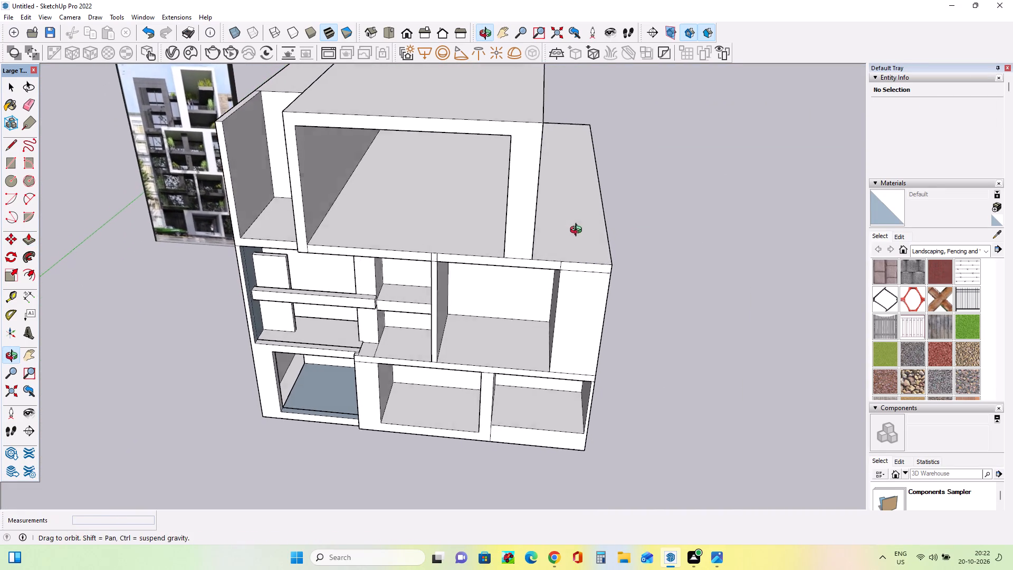
middle_drag(578, 231, 578, 231)
click(14, 164)
middle_drag(477, 239, 360, 256)
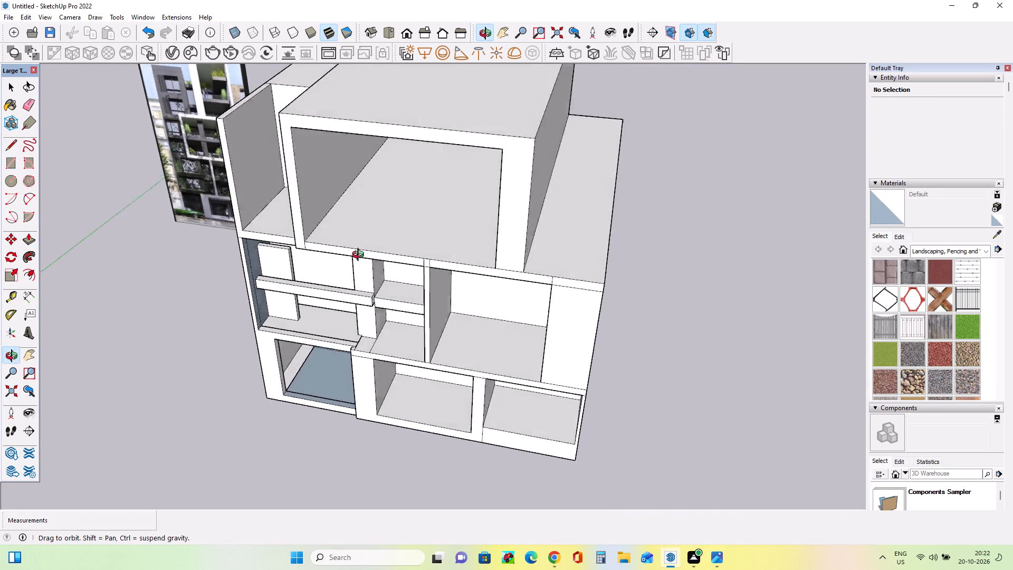
middle_drag(360, 256, 310, 234)
click(609, 260)
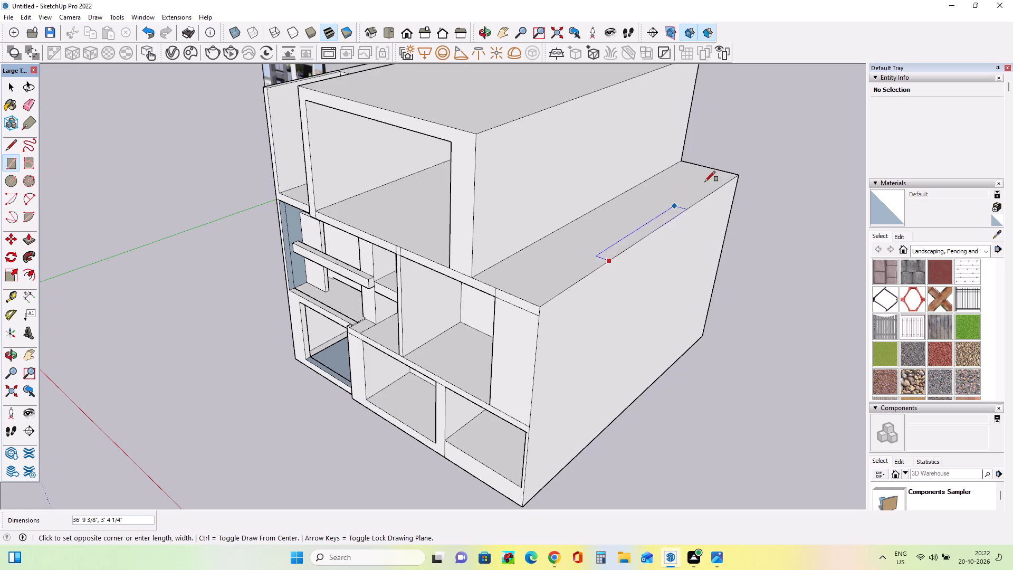
click(731, 173)
middle_drag(574, 282, 712, 296)
click(29, 237)
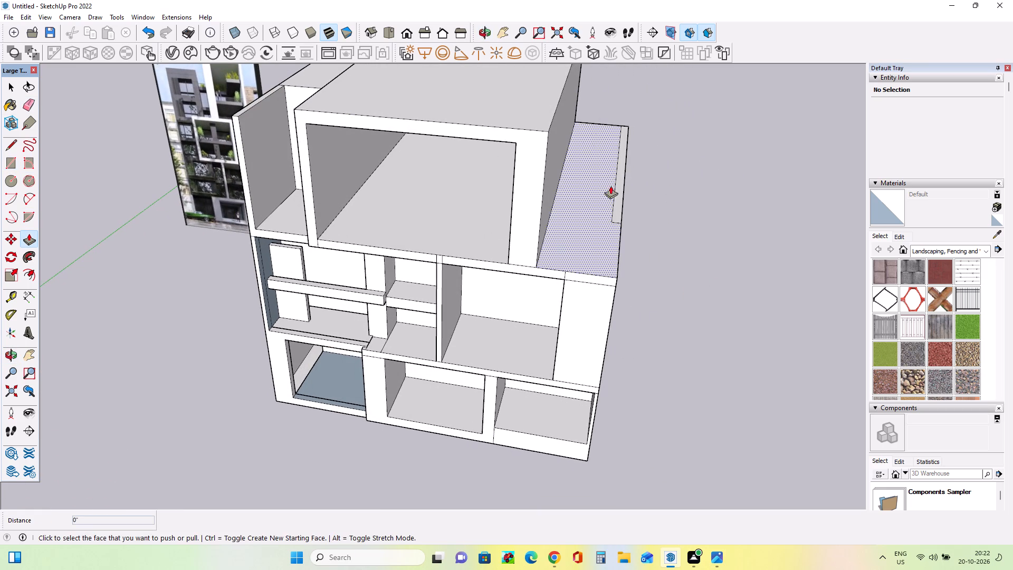
click(617, 188)
click(513, 118)
Pull the front end of the new terrace wall forward about 5' 9 1/16".
middle_drag(513, 158, 643, 158)
scroll(618, 159, up, 3)
middle_drag(610, 164, 520, 154)
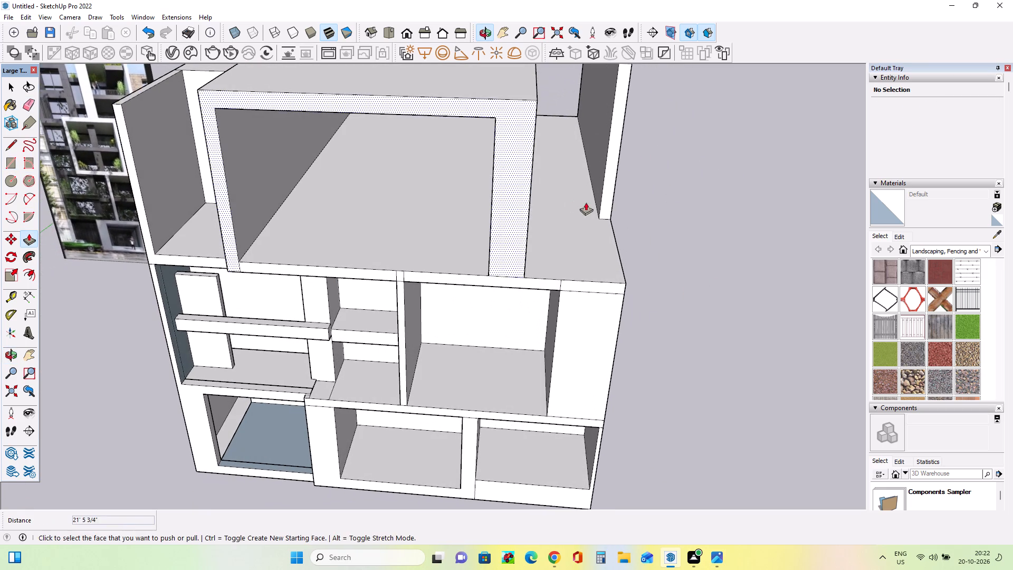
click(606, 197)
click(608, 215)
middle_drag(523, 197, 571, 189)
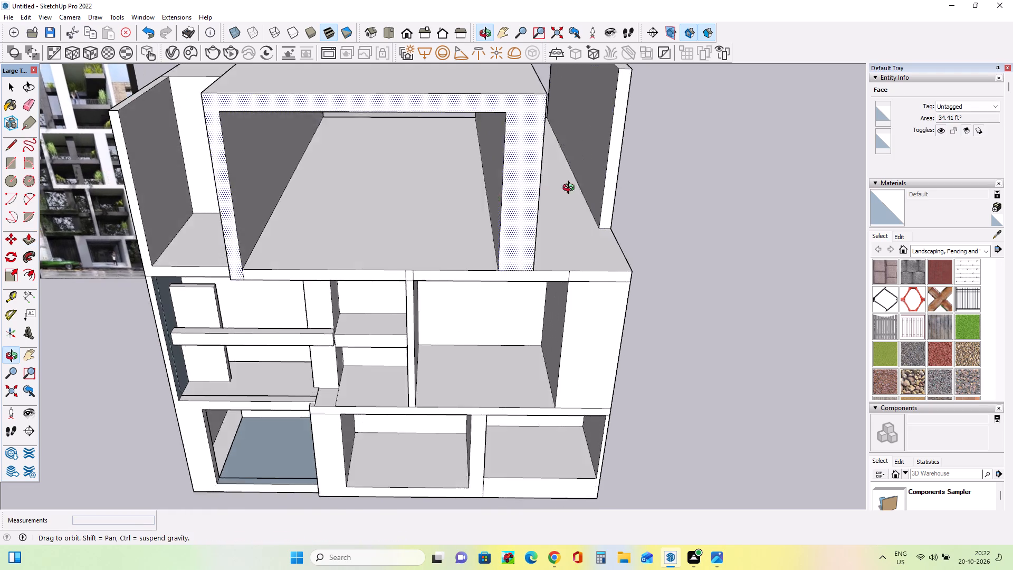
middle_drag(571, 189, 599, 181)
middle_drag(627, 251, 457, 250)
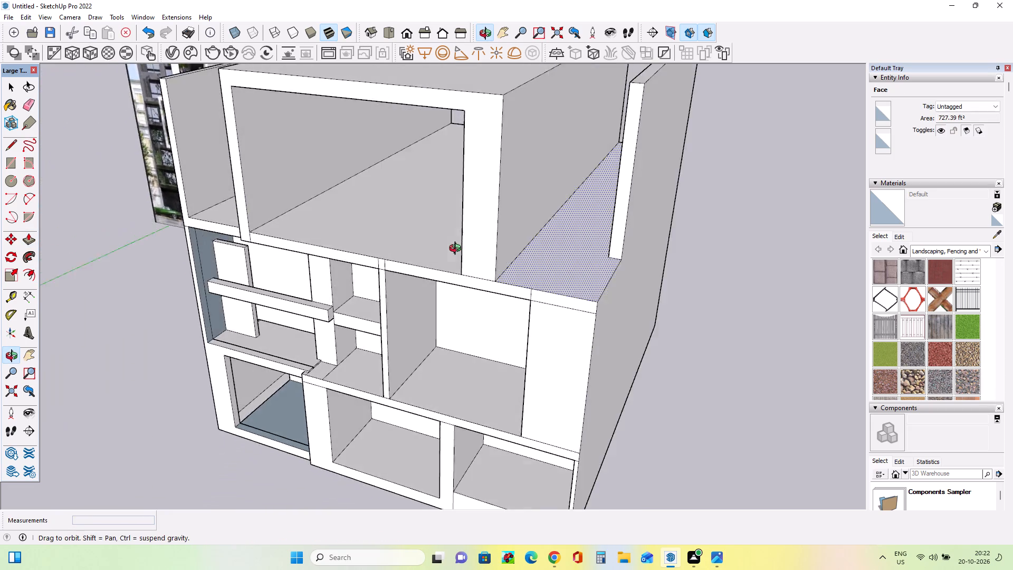
middle_drag(457, 250, 591, 264)
Draw a strip about 3' 2" by 55' 2 1/2" along the terrace wall's inner face and pull it about 8' 6 3/16" towards the upper frame as a slab.
middle_drag(541, 176, 543, 200)
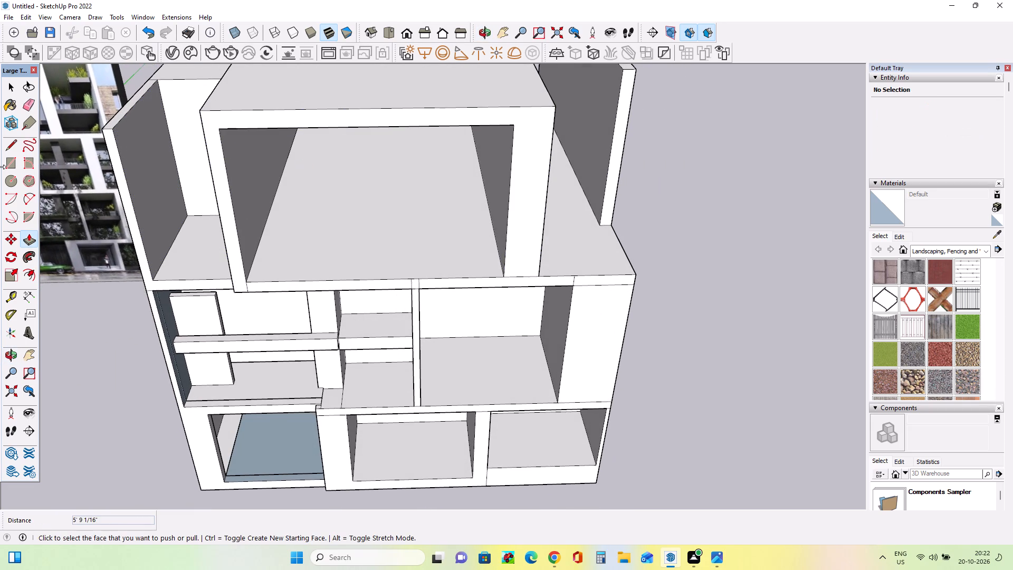
click(0, 167)
scroll(481, 242, down, 3)
middle_drag(580, 217, 574, 155)
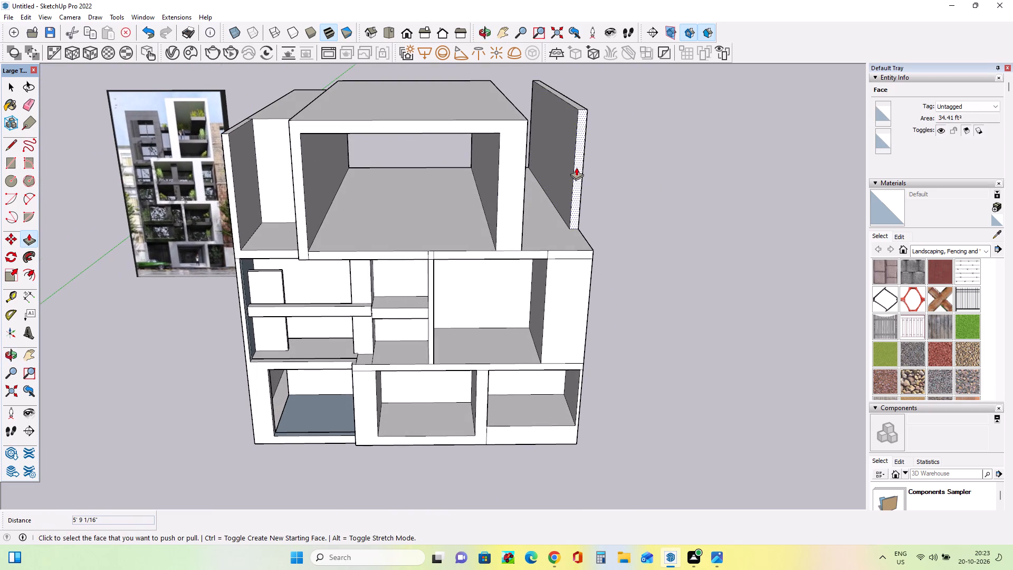
click(12, 164)
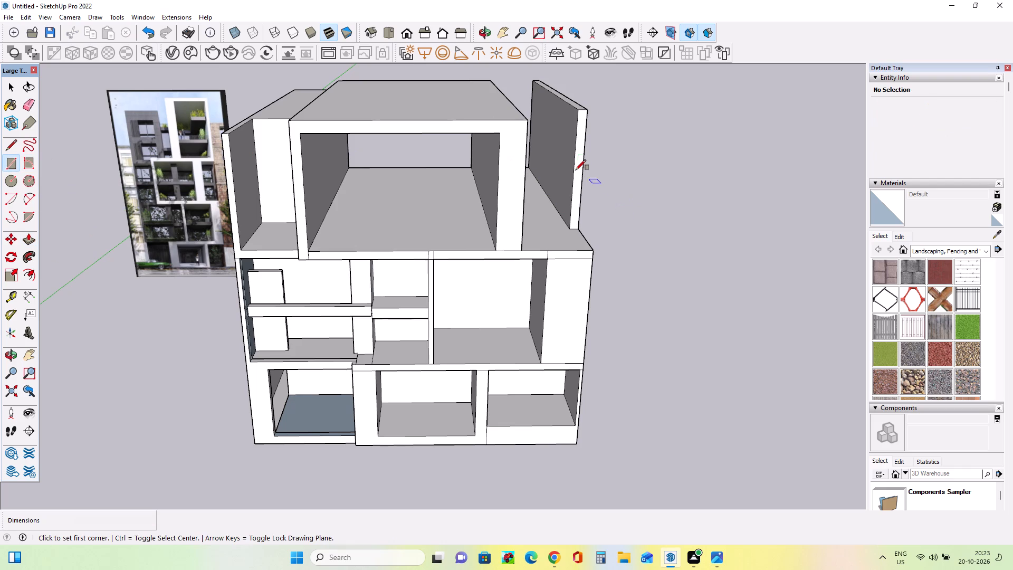
click(575, 170)
middle_drag(535, 142, 527, 210)
scroll(566, 103, up, 2)
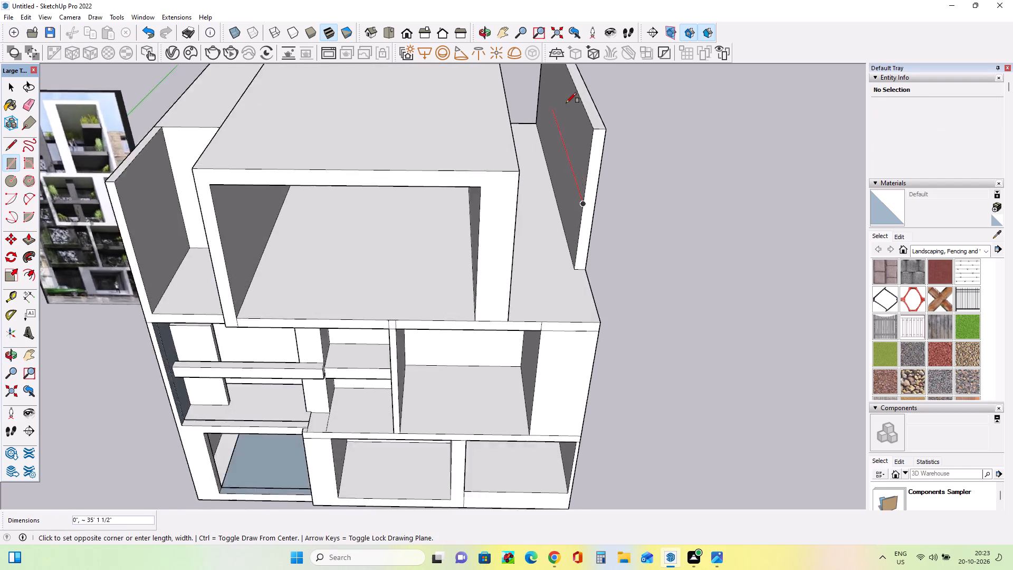
scroll(566, 103, up, 5)
scroll(537, 89, down, 2)
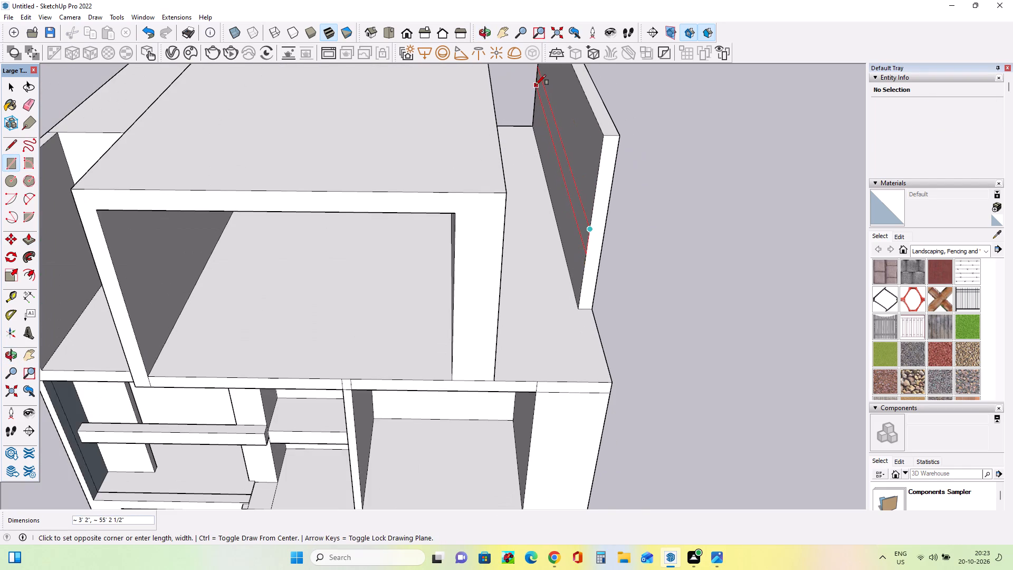
click(536, 85)
middle_drag(561, 157, 595, 148)
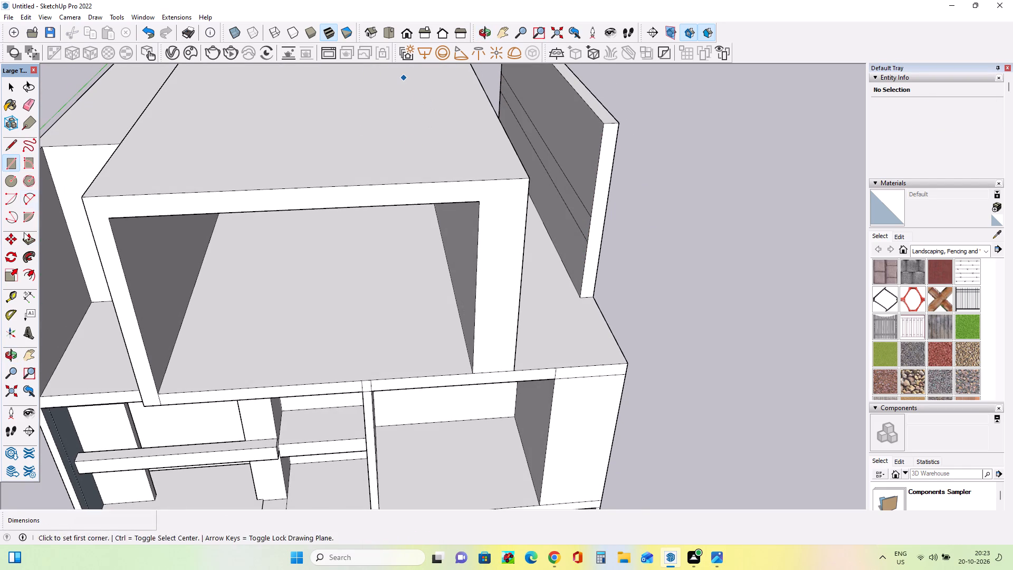
click(27, 239)
click(570, 201)
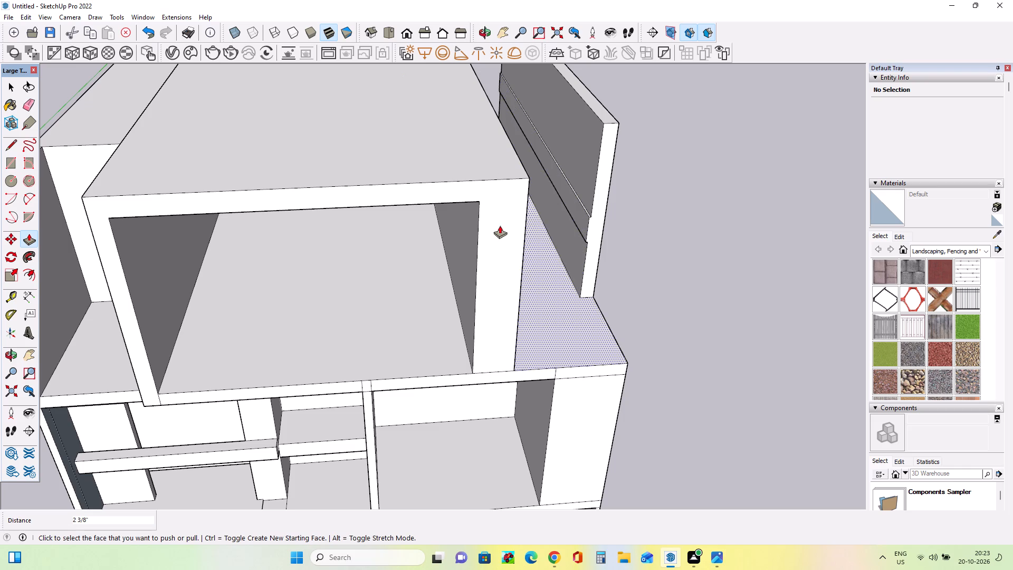
click(577, 213)
click(505, 226)
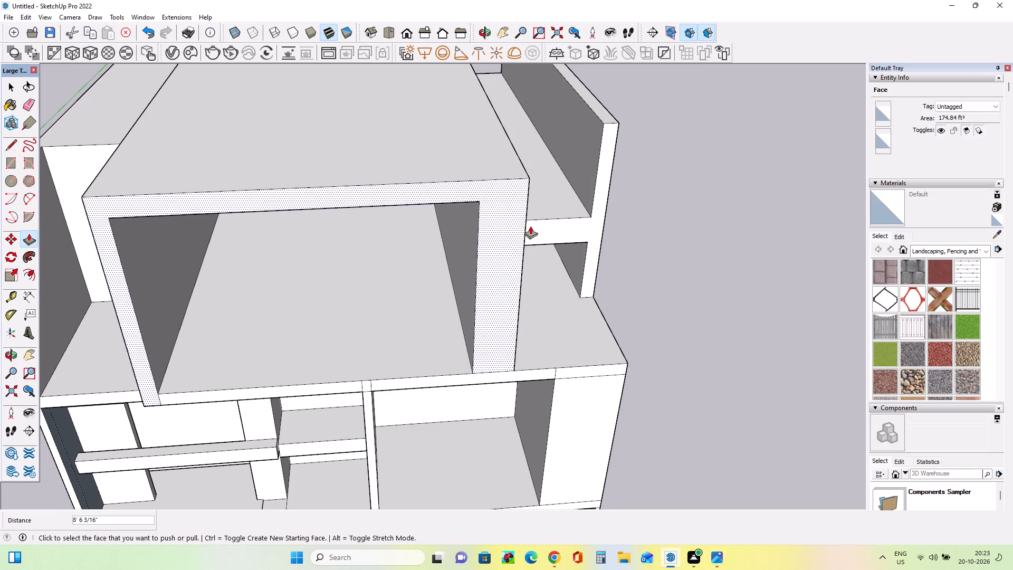
Extend the end face of the terrace's intermediate slab about 1' 8 13/16" to meet the upper frame's side wall.
middle_drag(559, 239, 530, 57)
scroll(545, 183, up, 3)
middle_drag(542, 220, 530, 218)
click(483, 234)
click(456, 236)
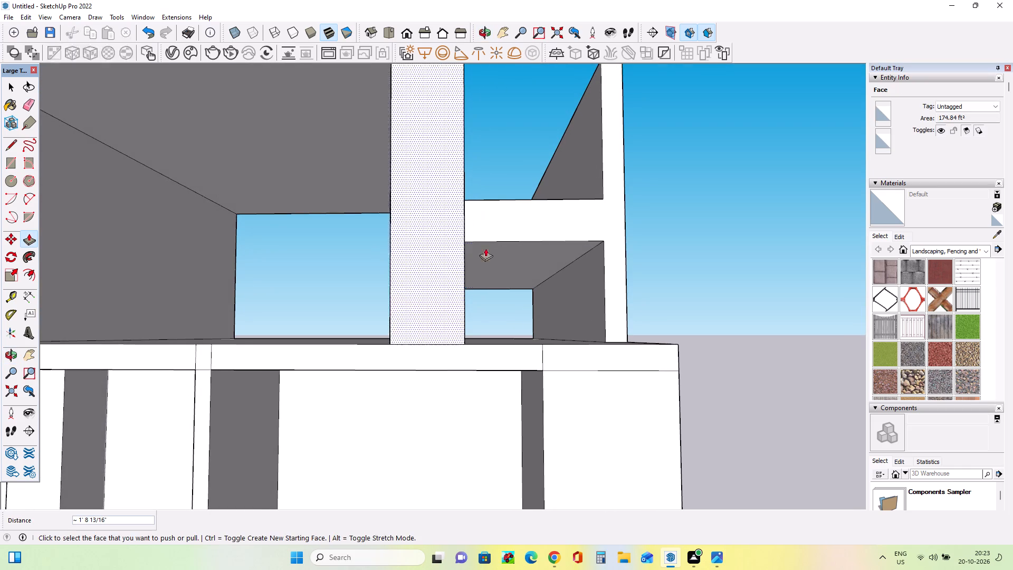
Push the underside of the terrace's intermediate slab up about 1' 9 7/16" to thin it.
click(506, 258)
click(509, 238)
Compare the model's upper frame and side terrace with the reference image's upper floors from several angles.
scroll(532, 236, down, 4)
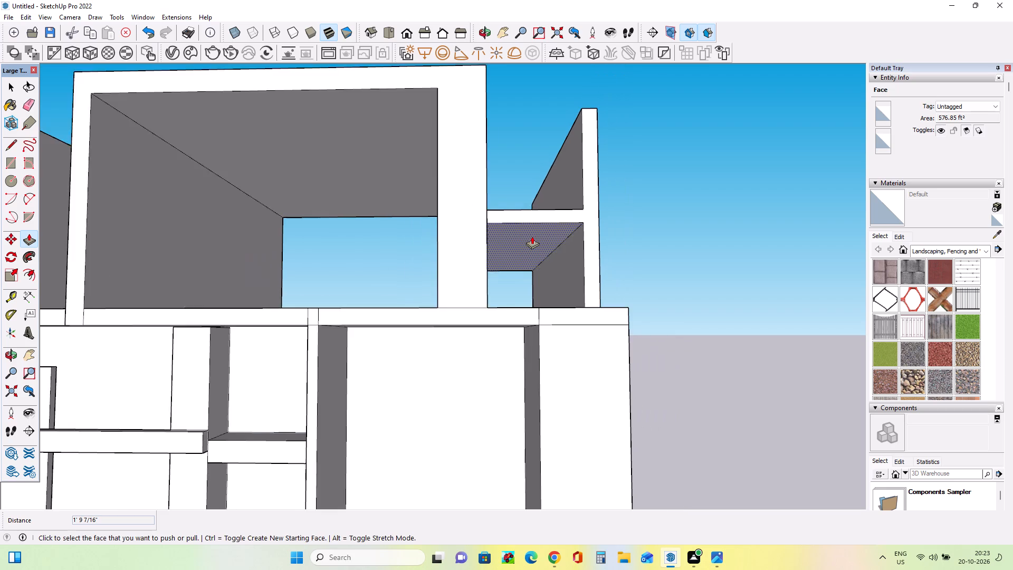
scroll(532, 236, down, 8)
middle_drag(567, 204, 578, 296)
scroll(529, 212, up, 4)
middle_drag(535, 216, 542, 239)
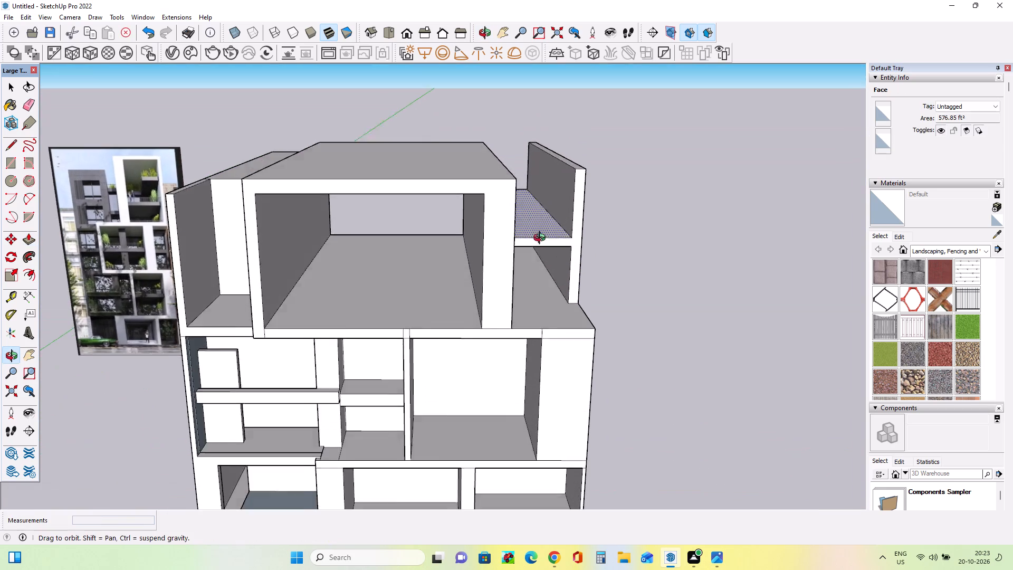
middle_drag(542, 239, 546, 273)
scroll(552, 248, down, 3)
scroll(312, 263, up, 8)
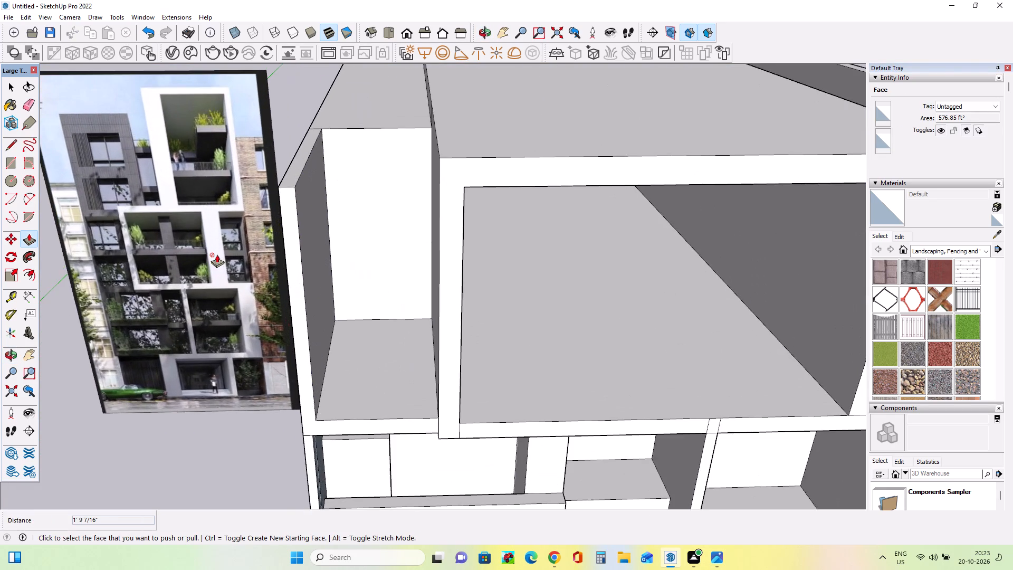
scroll(217, 254, down, 7)
scroll(217, 253, up, 1)
scroll(217, 253, down, 1)
middle_drag(701, 190, 551, 221)
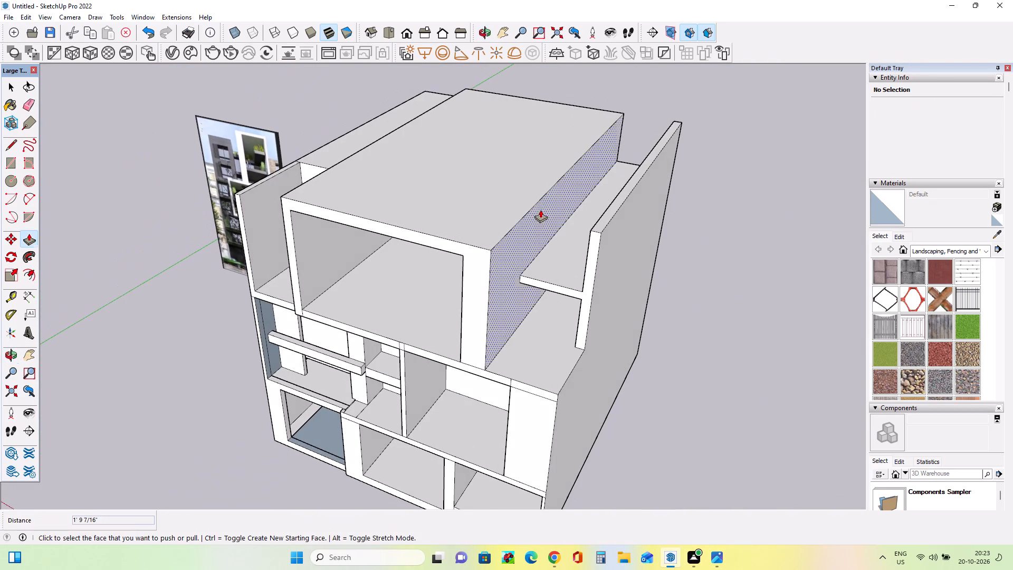
middle_drag(608, 198, 832, 183)
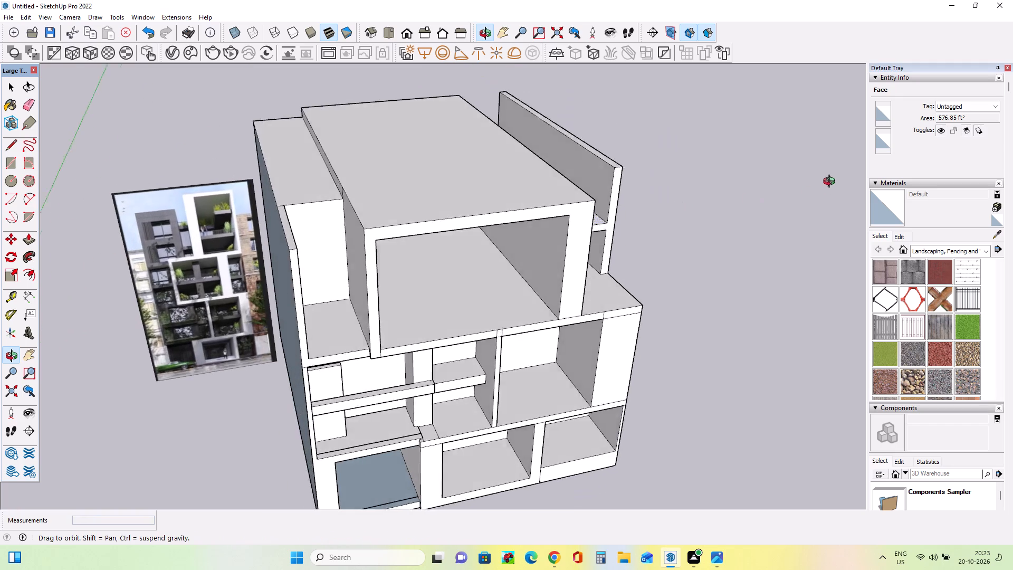
Examine the upper frame, side terrace and terrace wall from several angles against the reference image's top floors.
middle_drag(832, 183, 827, 178)
scroll(589, 127, up, 4)
middle_drag(590, 165, 610, 194)
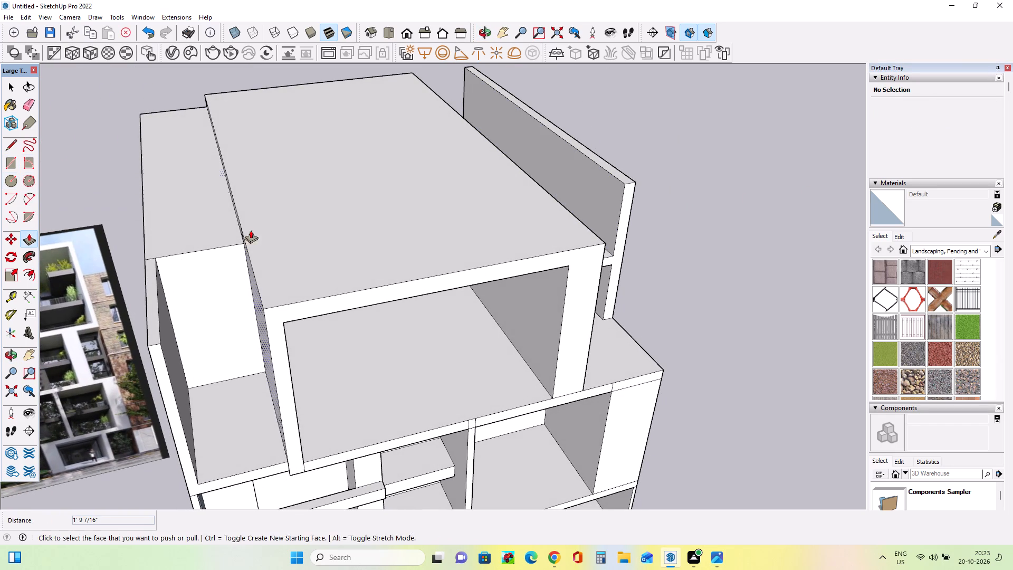
middle_drag(251, 231, 152, 192)
middle_click(543, 245)
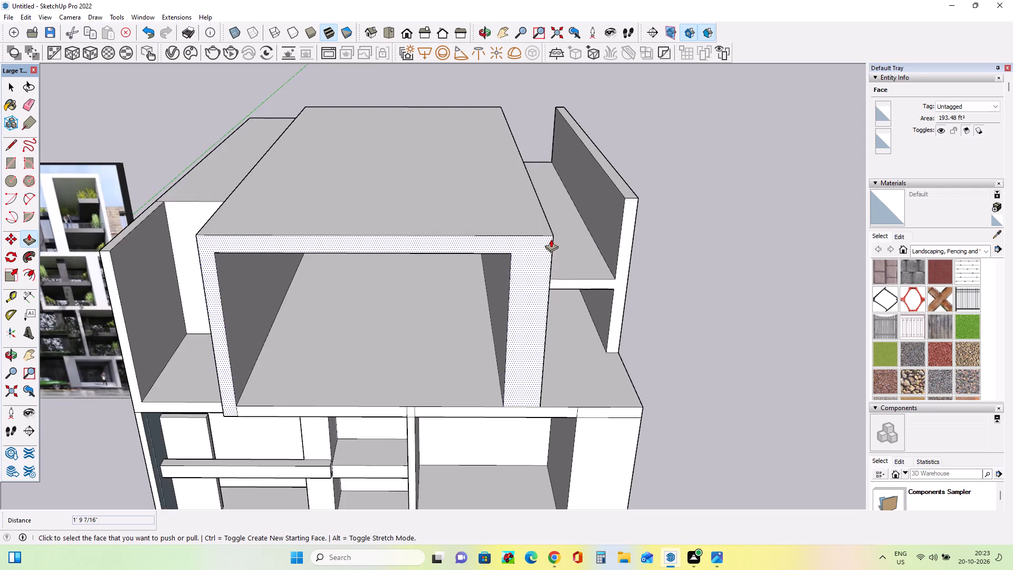
scroll(551, 239, down, 3)
middle_drag(409, 244, 454, 209)
middle_drag(506, 245, 461, 246)
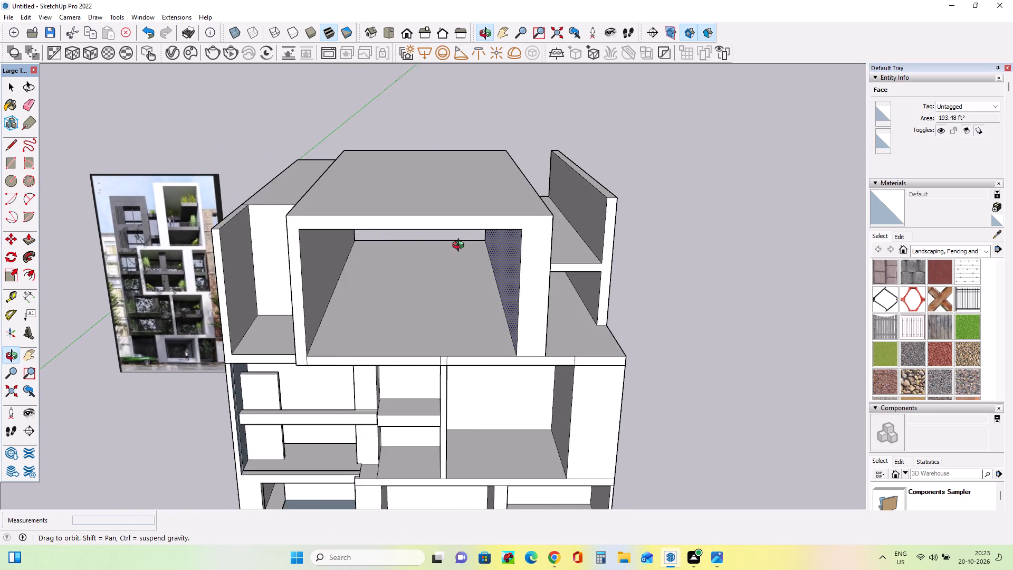
middle_drag(461, 246, 477, 236)
middle_drag(547, 249, 539, 254)
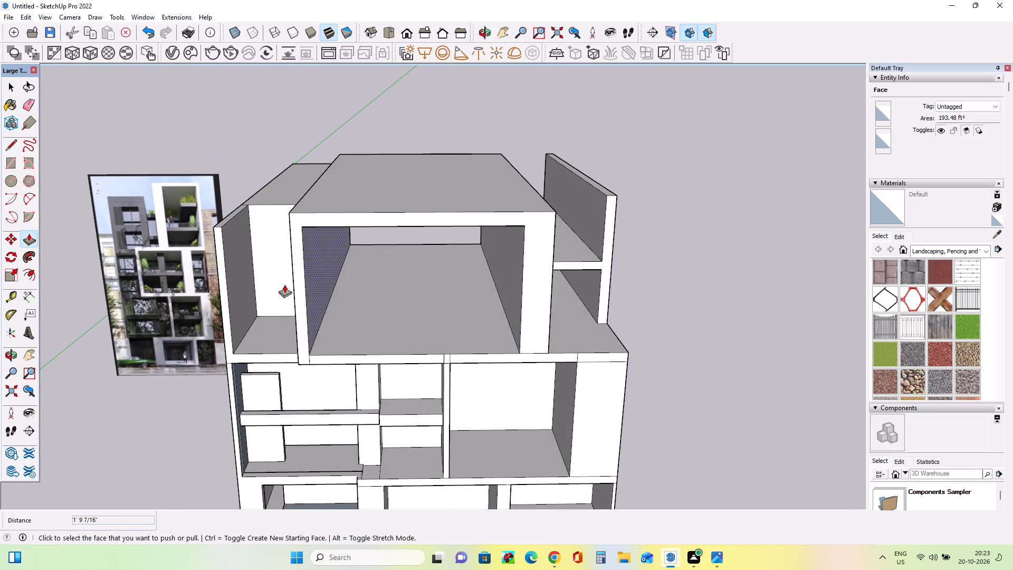
scroll(219, 294, up, 11)
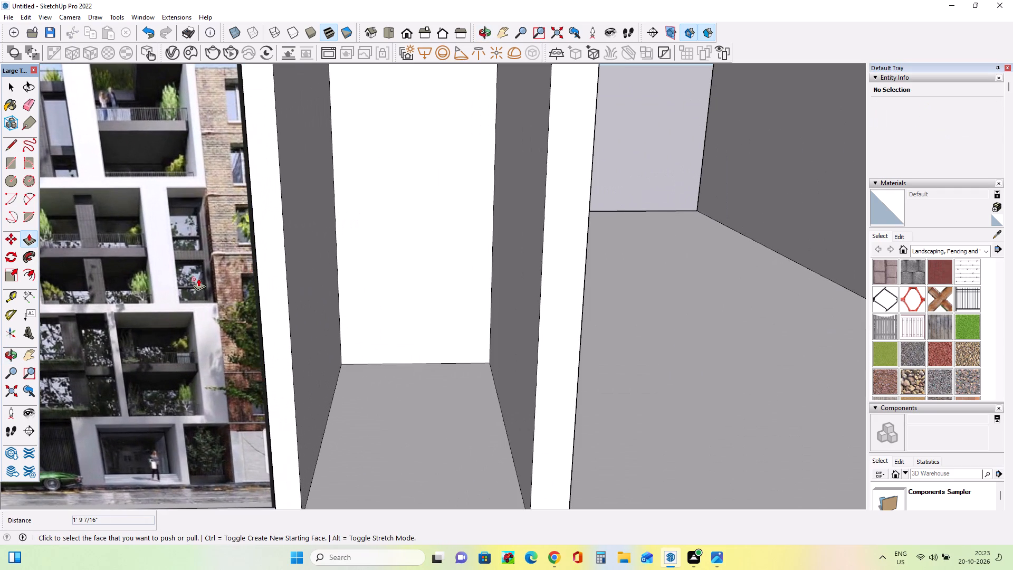
scroll(121, 237, down, 7)
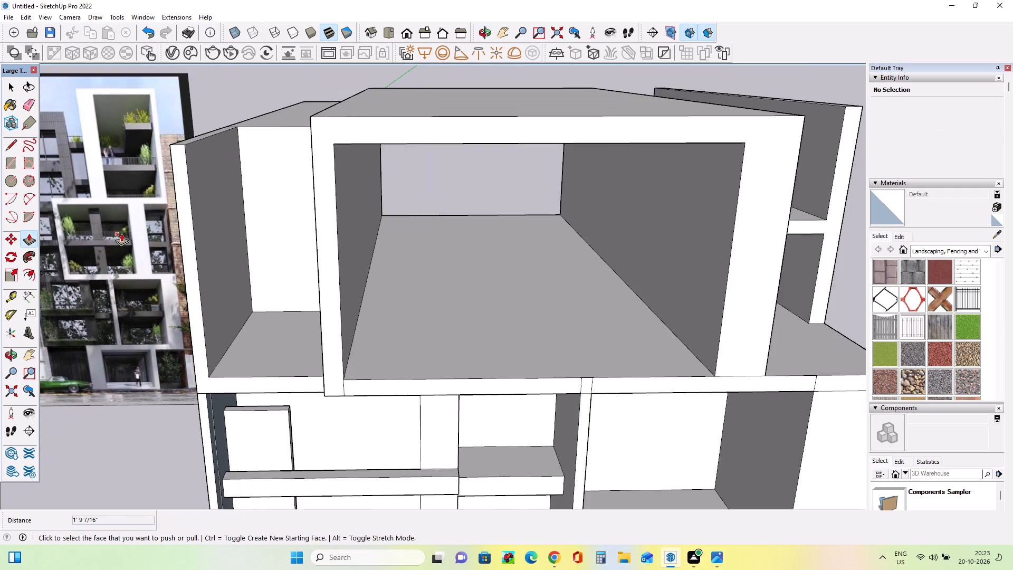
scroll(121, 233, down, 8)
middle_drag(477, 212, 422, 244)
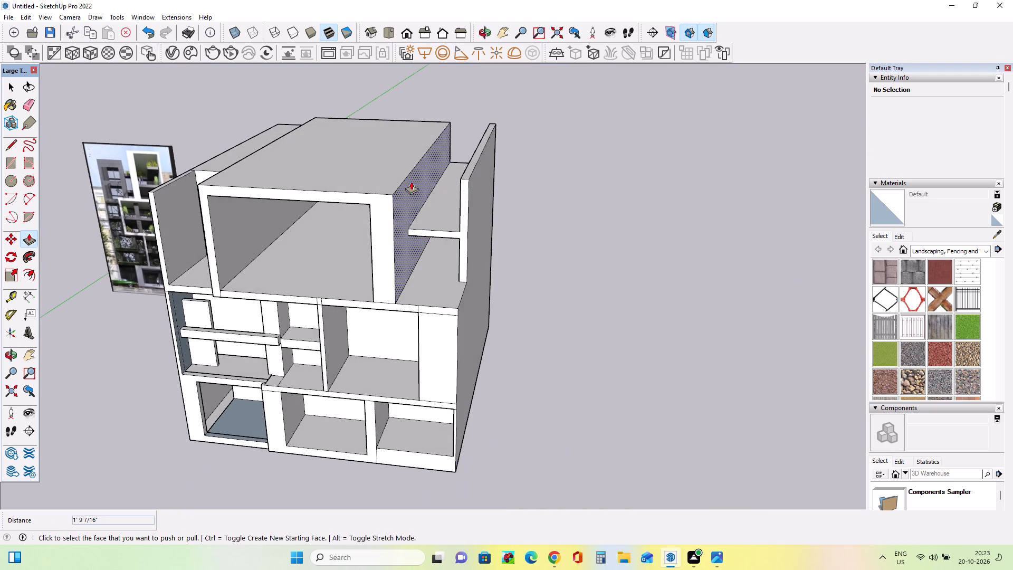
middle_drag(407, 181, 509, 155)
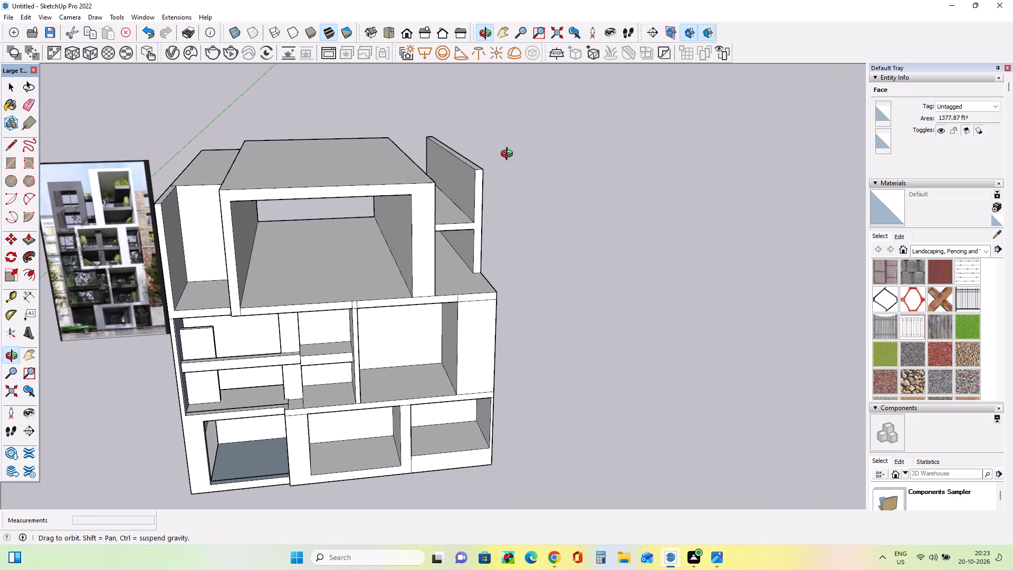
middle_drag(509, 155, 510, 160)
middle_click(510, 160)
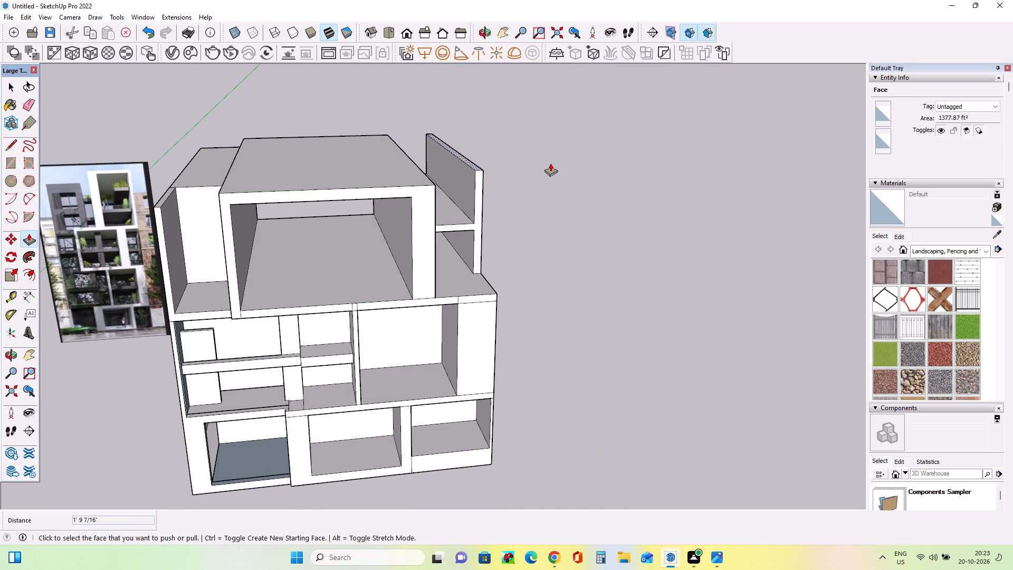
middle_drag(543, 167, 533, 186)
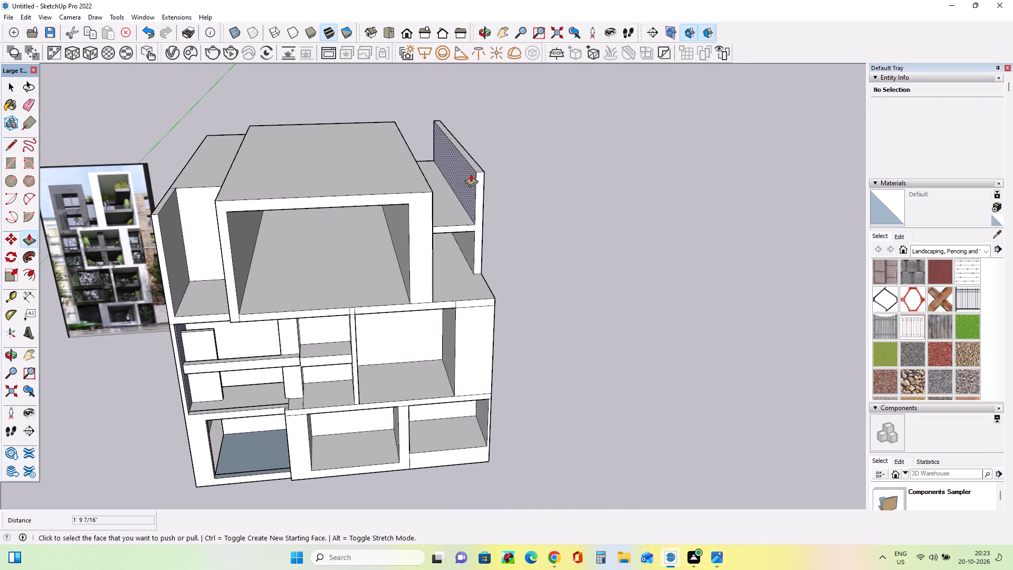
middle_click(469, 177)
middle_drag(521, 180, 407, 203)
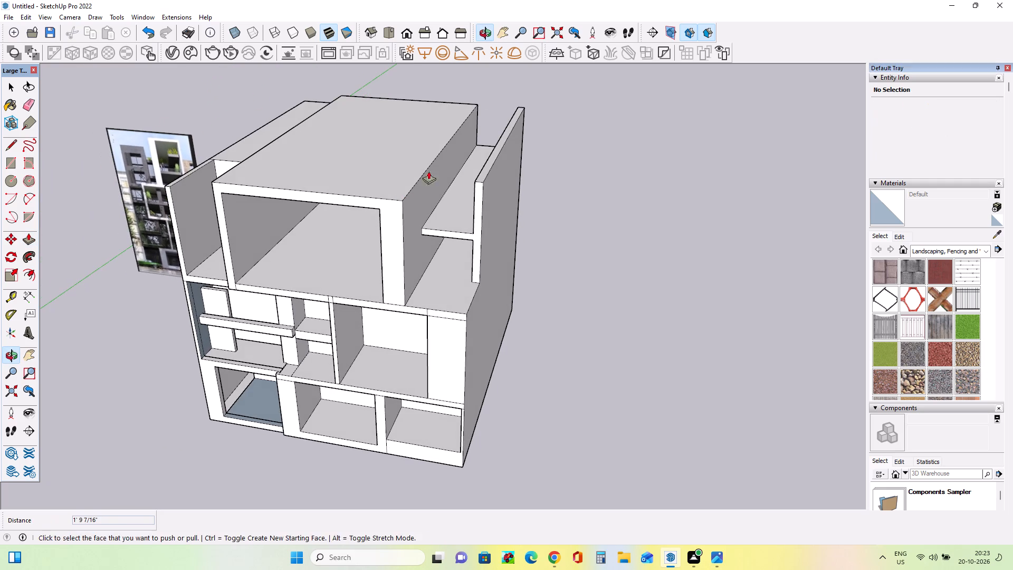
Draw a strip about 55' 2 1/2" by 1' 5 7/8" along the terrace wall's top inner edge and pull it about 10' 5 3/8" to the upper frame as a roof slab.
click(8, 168)
middle_drag(122, 186, 334, 173)
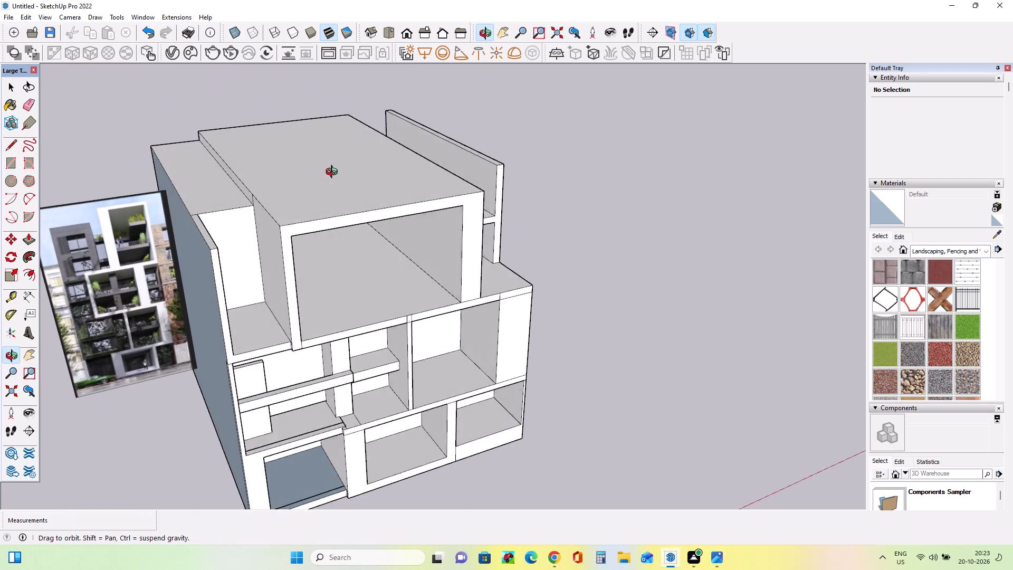
middle_drag(334, 173, 356, 160)
middle_click(482, 169)
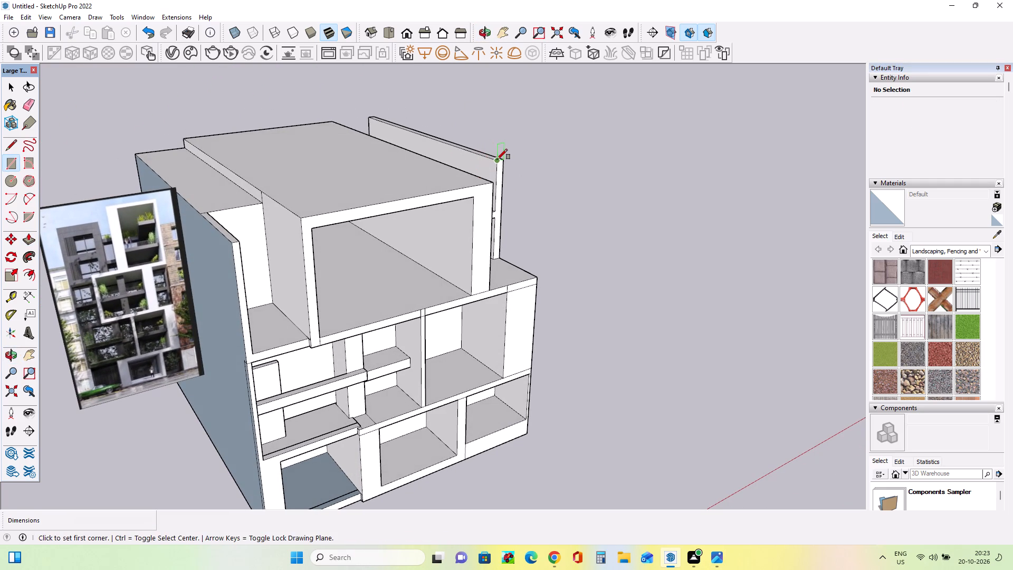
scroll(495, 162, up, 3)
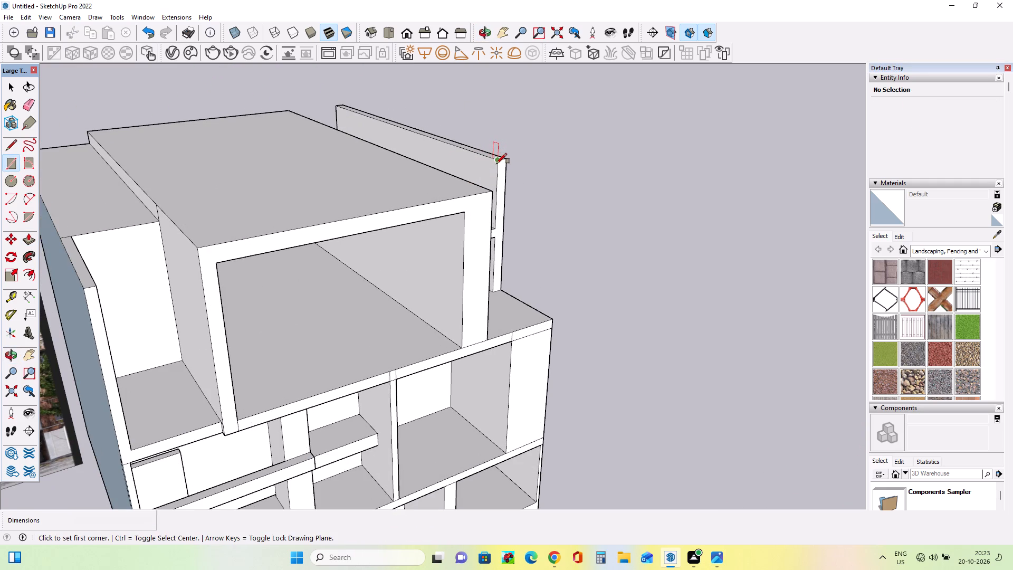
click(496, 164)
click(337, 113)
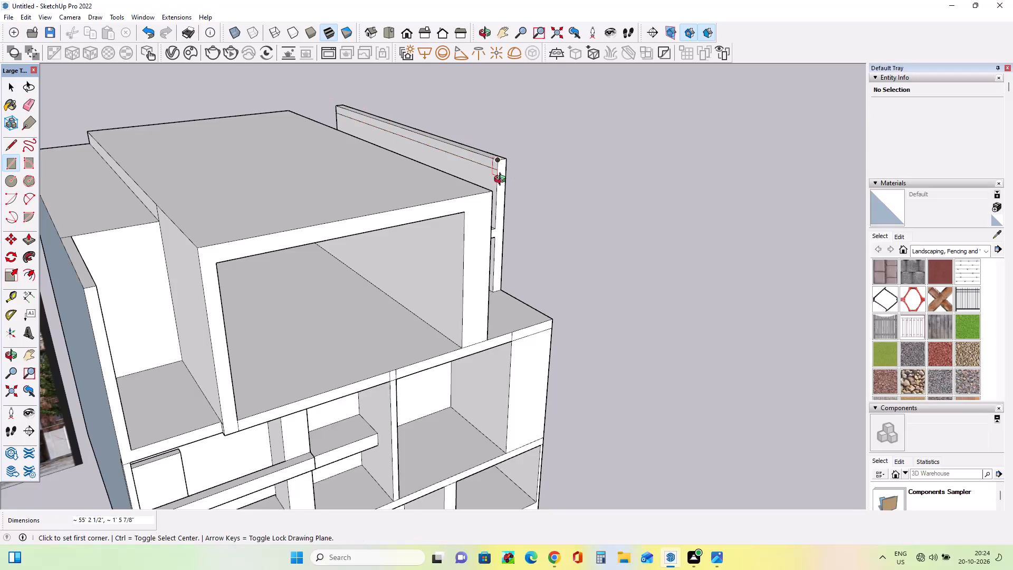
middle_drag(502, 180, 462, 196)
click(31, 239)
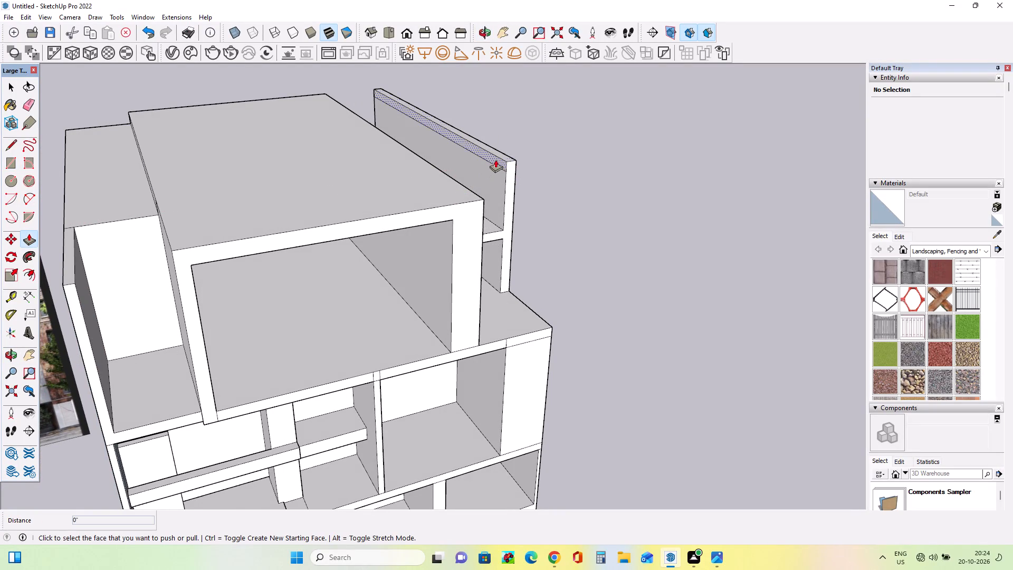
click(496, 159)
click(453, 184)
Check the roofed side terrace and the overall facade against the reference image.
middle_drag(489, 198, 352, 144)
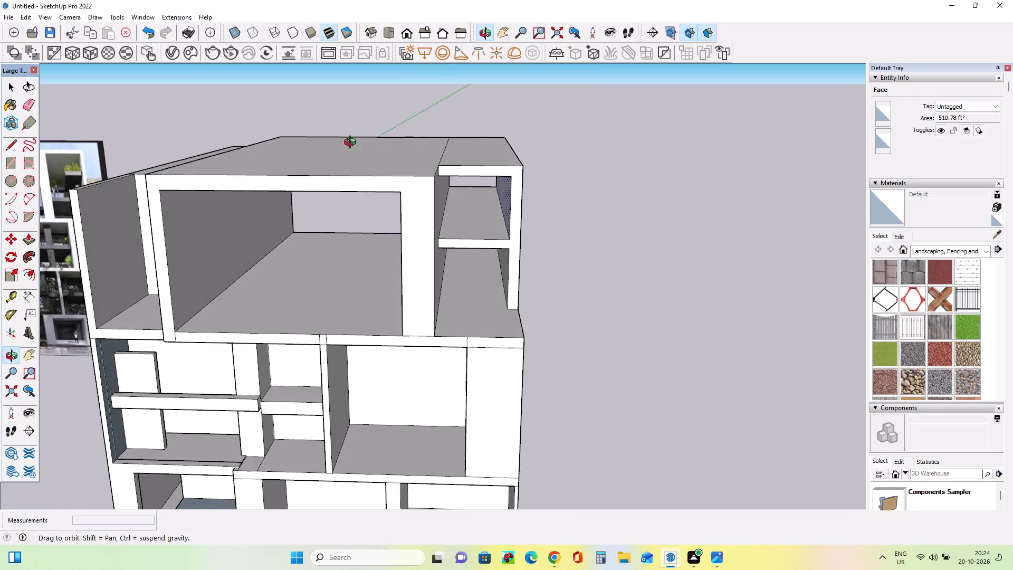
middle_drag(352, 144, 404, 129)
scroll(404, 129, down, 3)
middle_drag(466, 140, 481, 161)
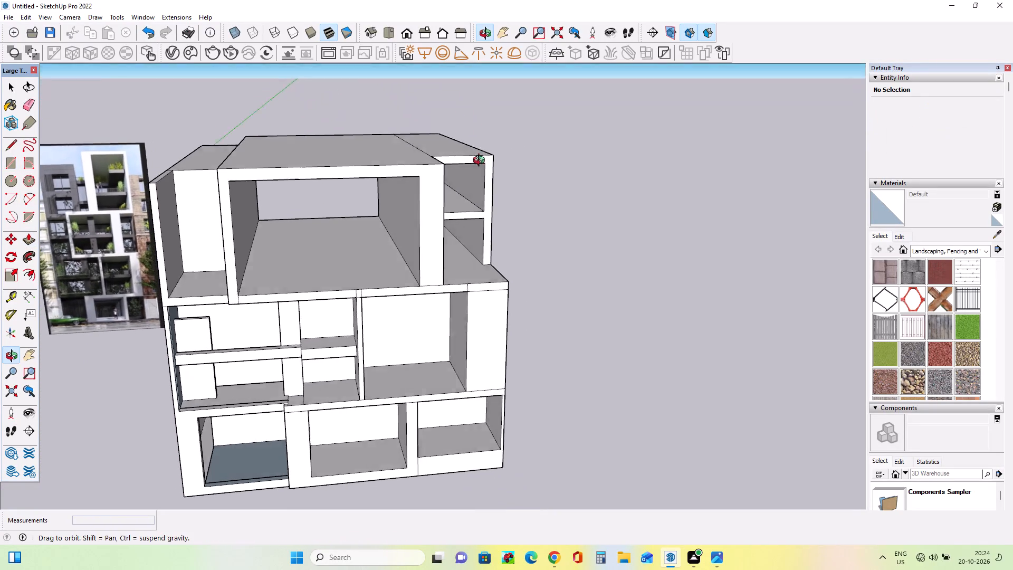
middle_drag(481, 161, 482, 163)
scroll(437, 177, up, 3)
scroll(437, 177, down, 5)
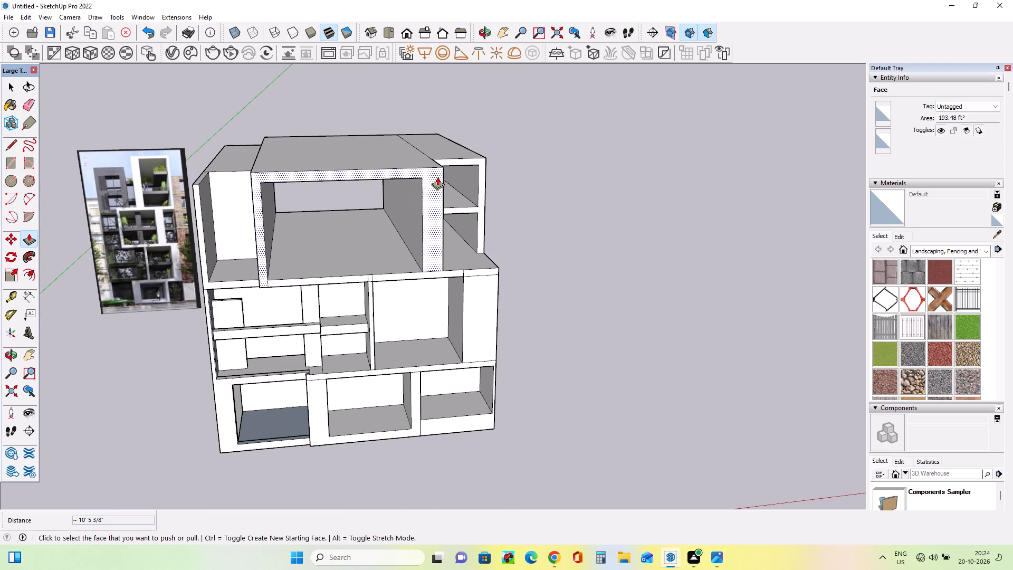
scroll(433, 174, down, 2)
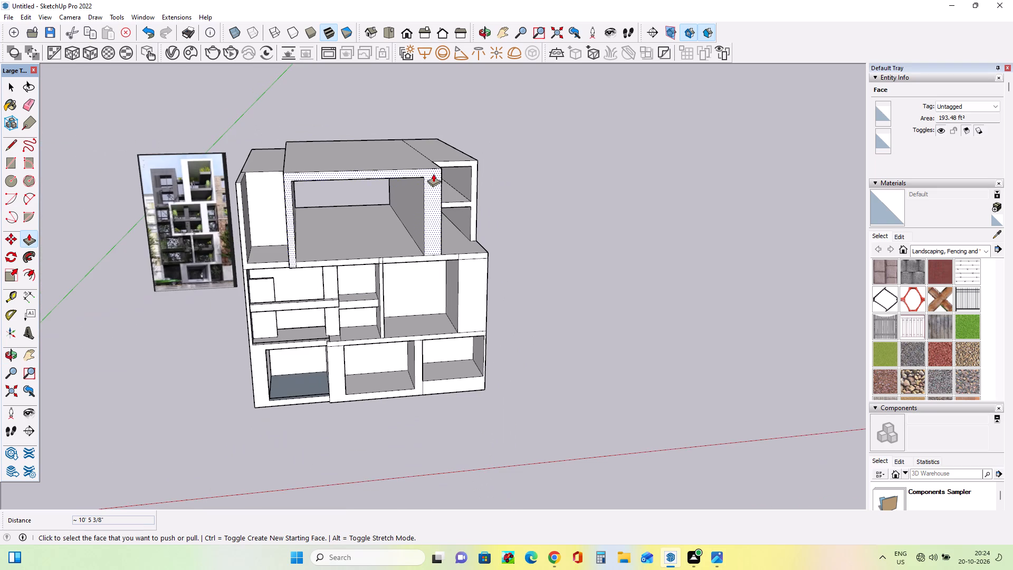
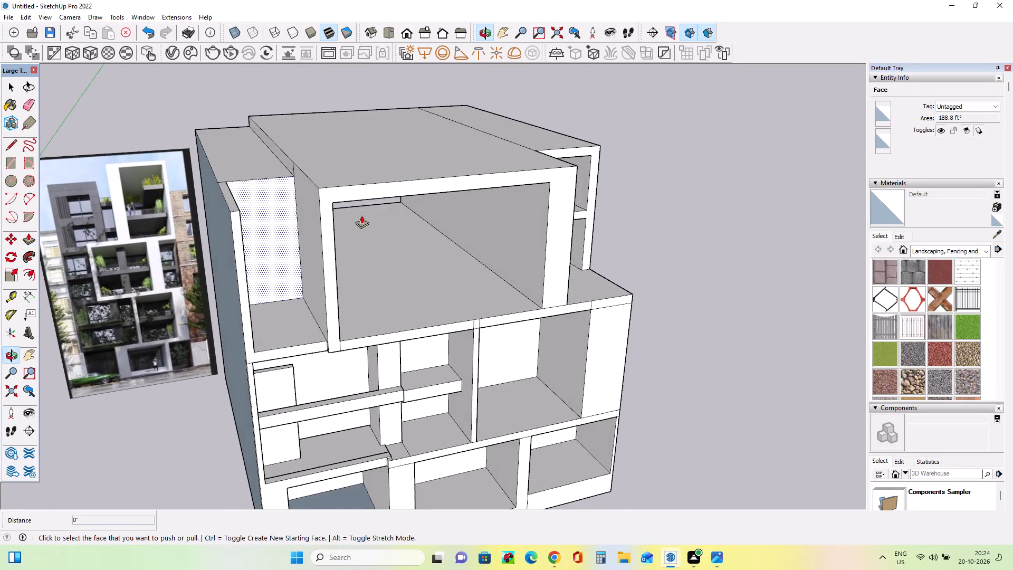
Draw a thin horizontal rectangle about 16' 7" long on the inner face of the upper left bay's outer side wall.
scroll(374, 221, down, 4)
scroll(295, 239, up, 3)
middle_drag(295, 239, 301, 243)
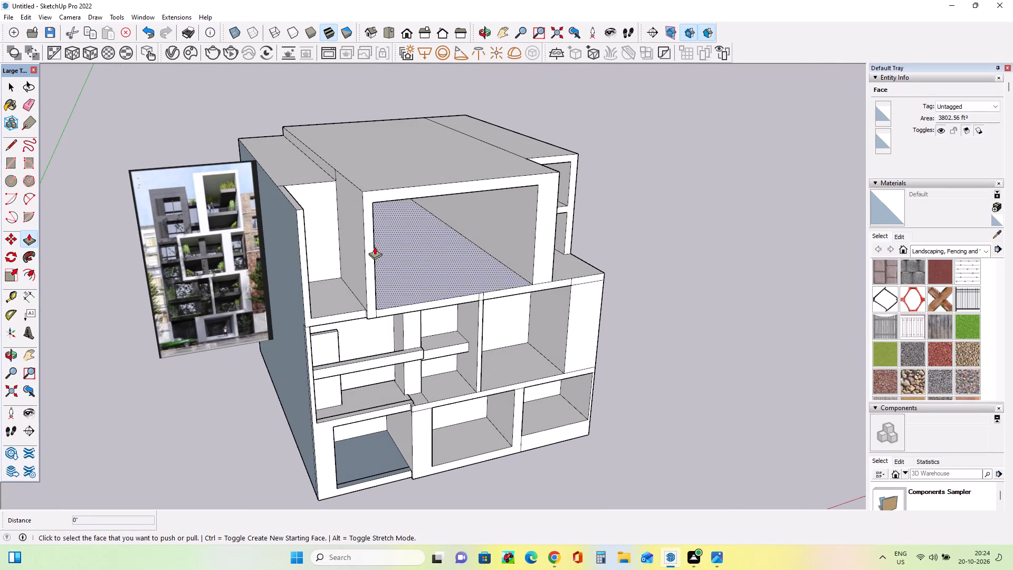
middle_drag(375, 246, 360, 259)
click(16, 166)
scroll(330, 262, up, 1)
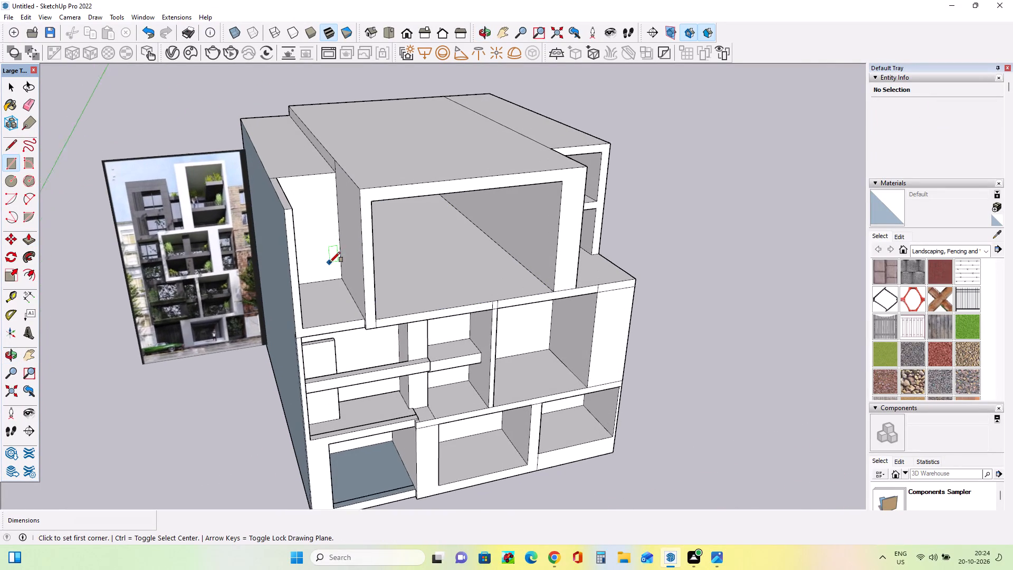
scroll(330, 262, up, 1)
middle_drag(322, 264, 212, 275)
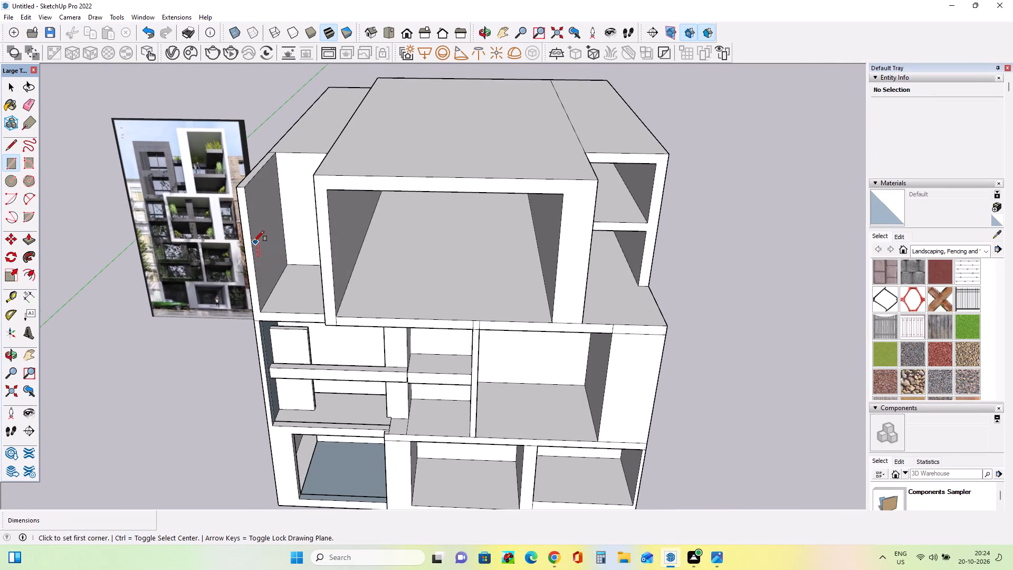
click(254, 241)
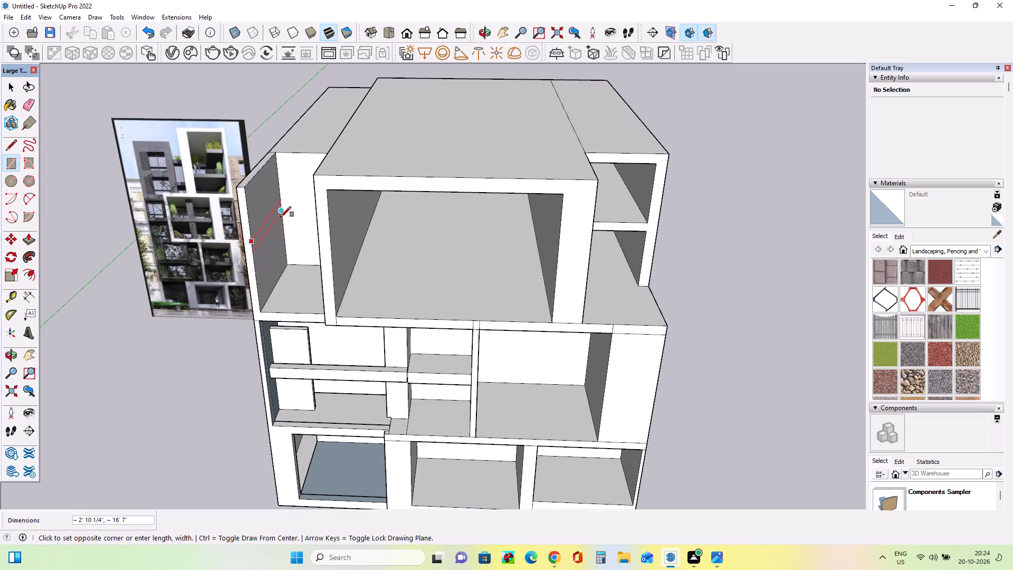
click(281, 217)
Push/Pull the thin strip 9' 9 1/8" across the upper left bay to the central frame, forming a balcony slab.
middle_click(322, 248)
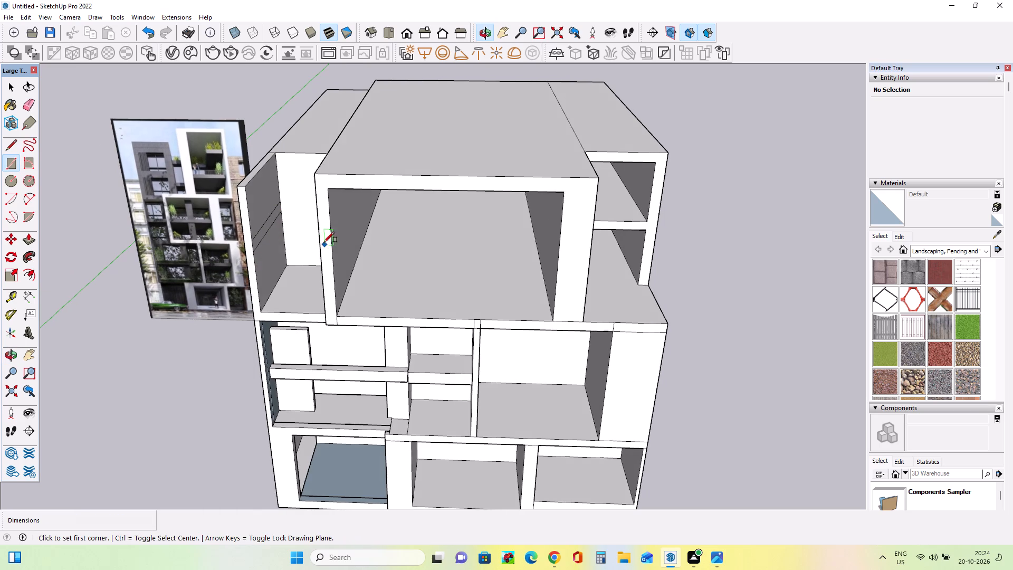
click(26, 242)
click(267, 226)
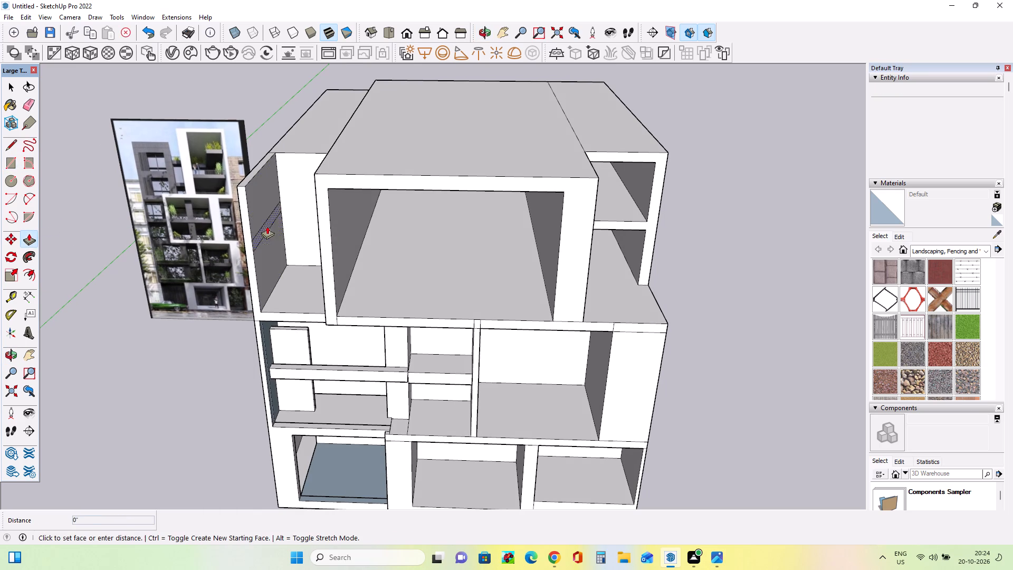
click(337, 242)
middle_drag(282, 306, 321, 295)
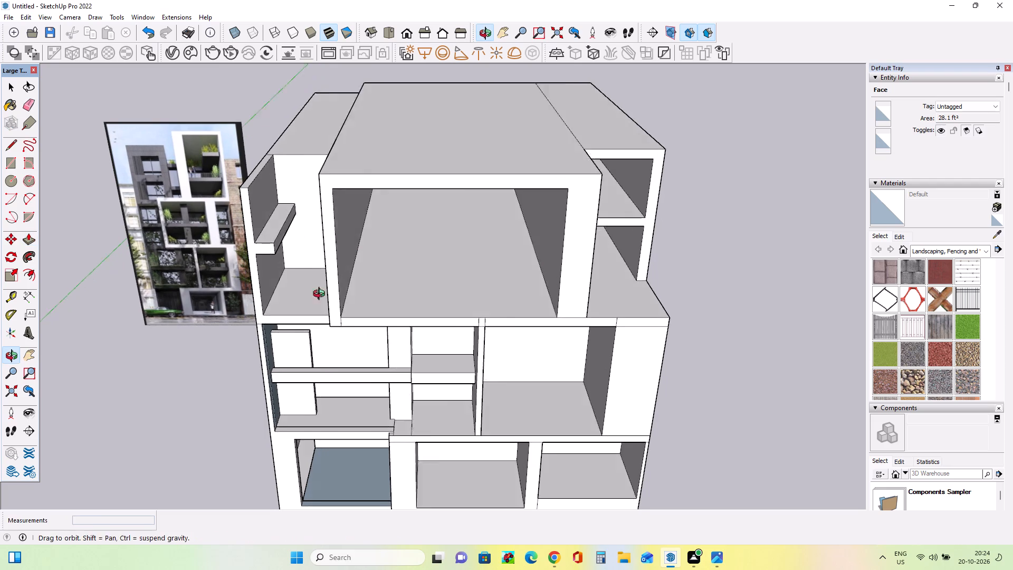
middle_drag(321, 295, 329, 292)
click(369, 262)
Examine the balcony and floor layout in the reference facade photo and compare it with the model's upper storeys.
middle_drag(378, 281, 438, 245)
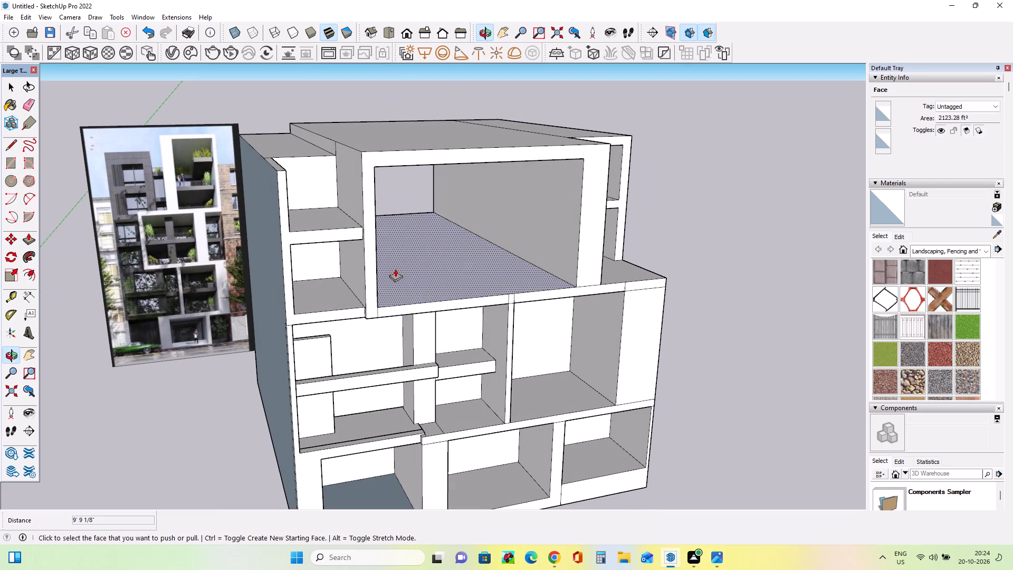
middle_drag(424, 251, 430, 273)
scroll(324, 243, up, 7)
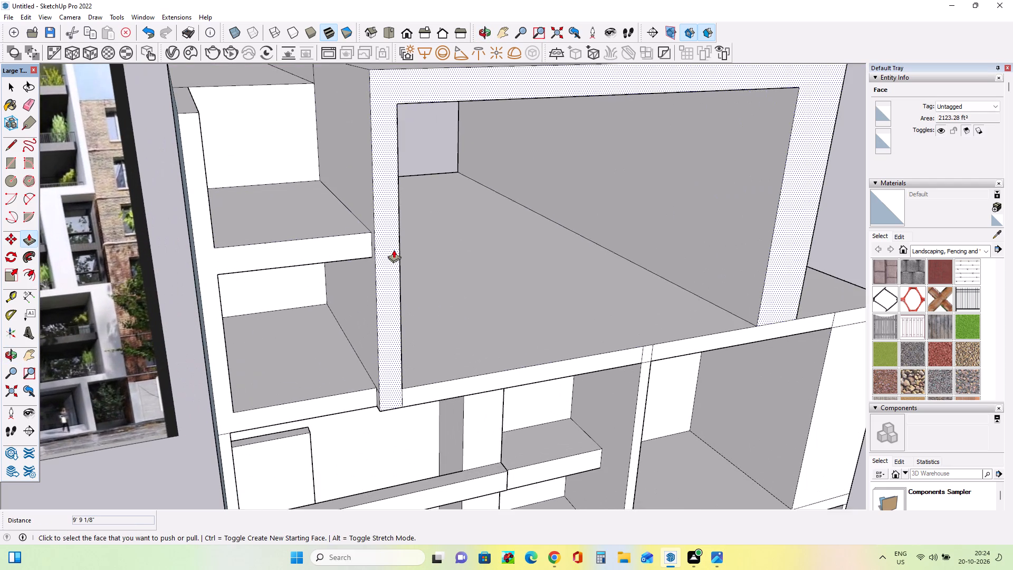
scroll(394, 251, down, 6)
scroll(395, 254, up, 1)
scroll(395, 254, down, 2)
middle_drag(396, 254, 370, 251)
scroll(310, 276, up, 3)
scroll(159, 263, down, 3)
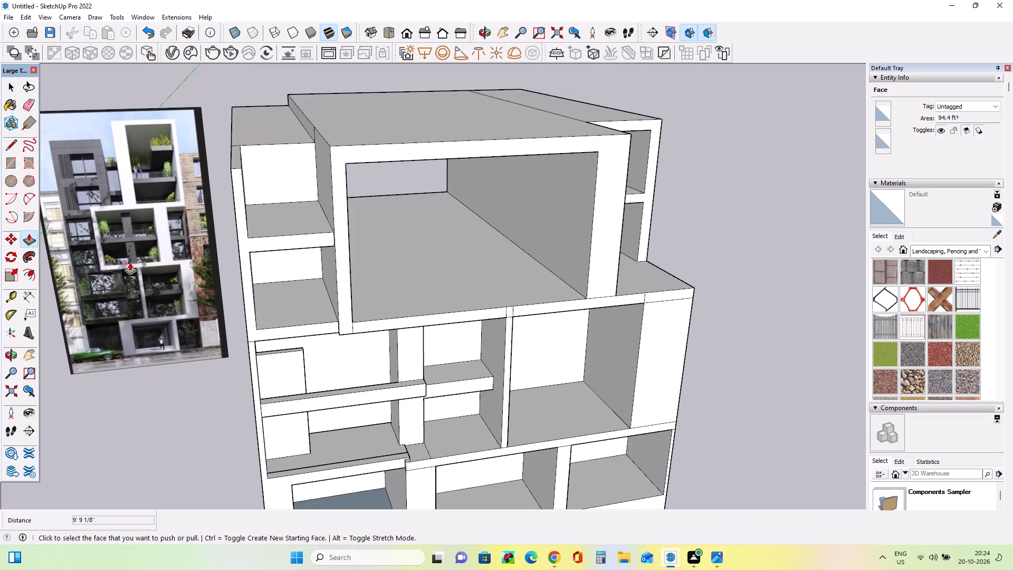
scroll(96, 268, down, 3)
middle_drag(273, 270, 273, 246)
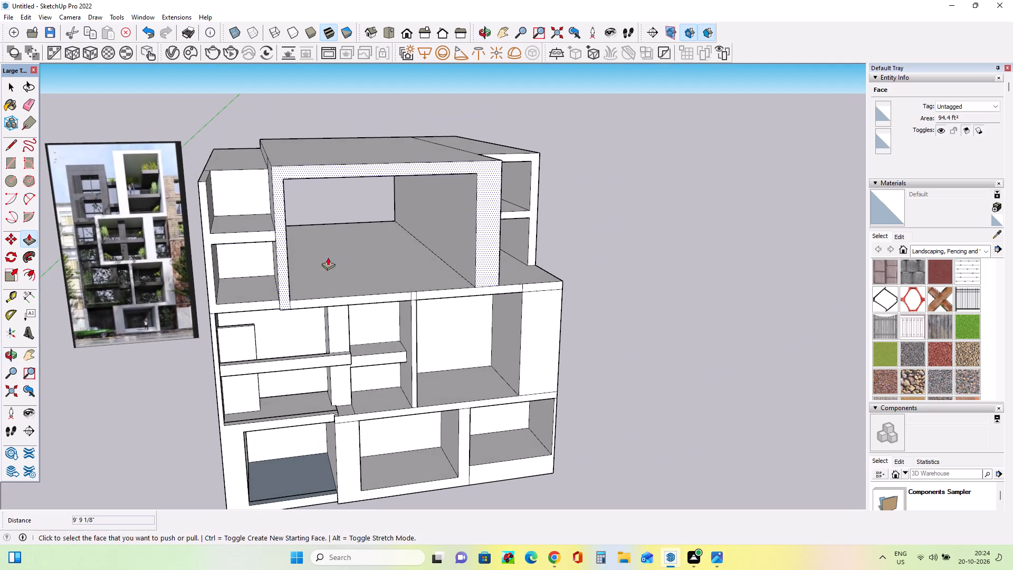
middle_drag(395, 253, 393, 262)
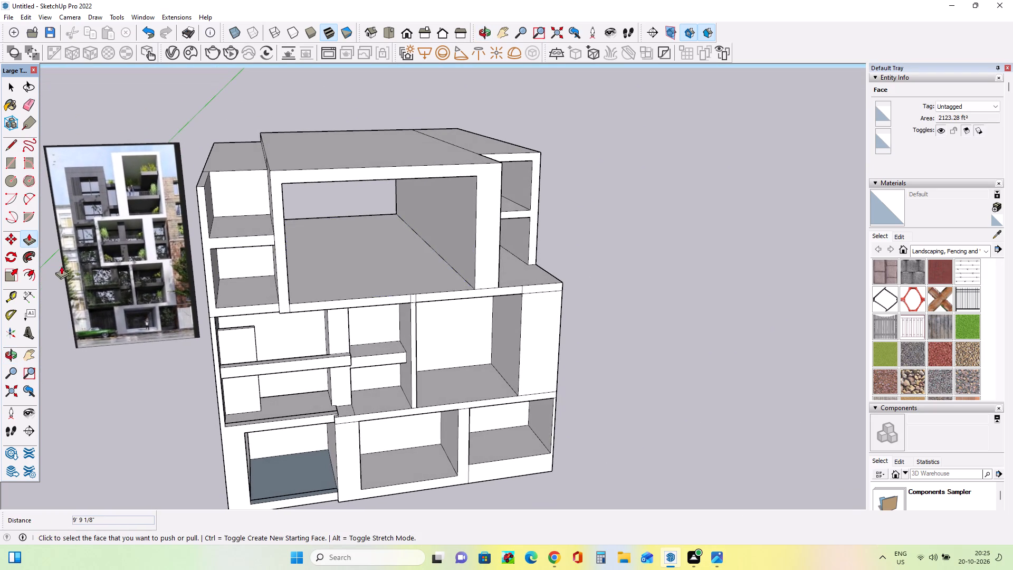
scroll(99, 233, up, 12)
scroll(144, 258, up, 4)
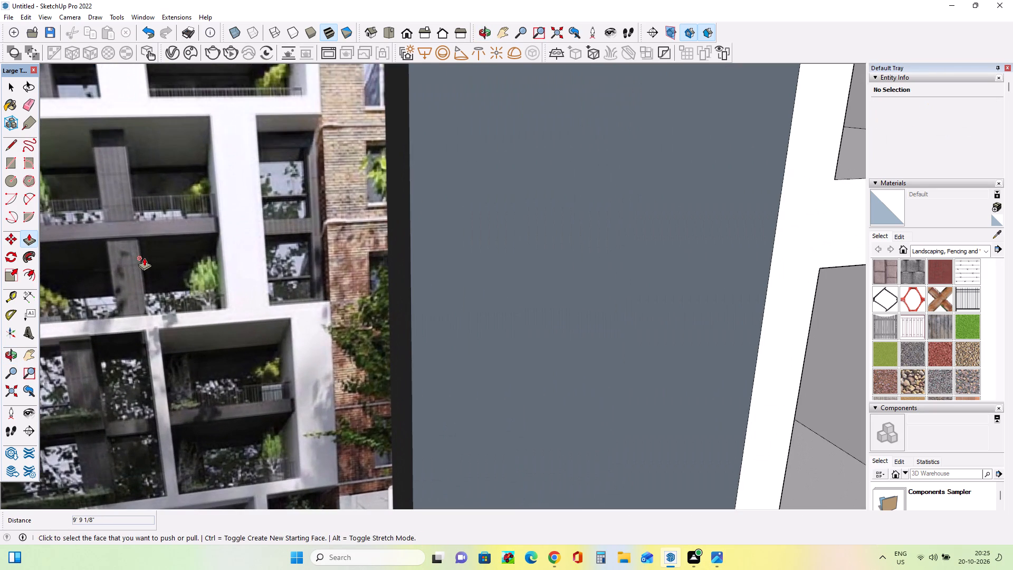
scroll(144, 258, down, 6)
scroll(144, 258, up, 2)
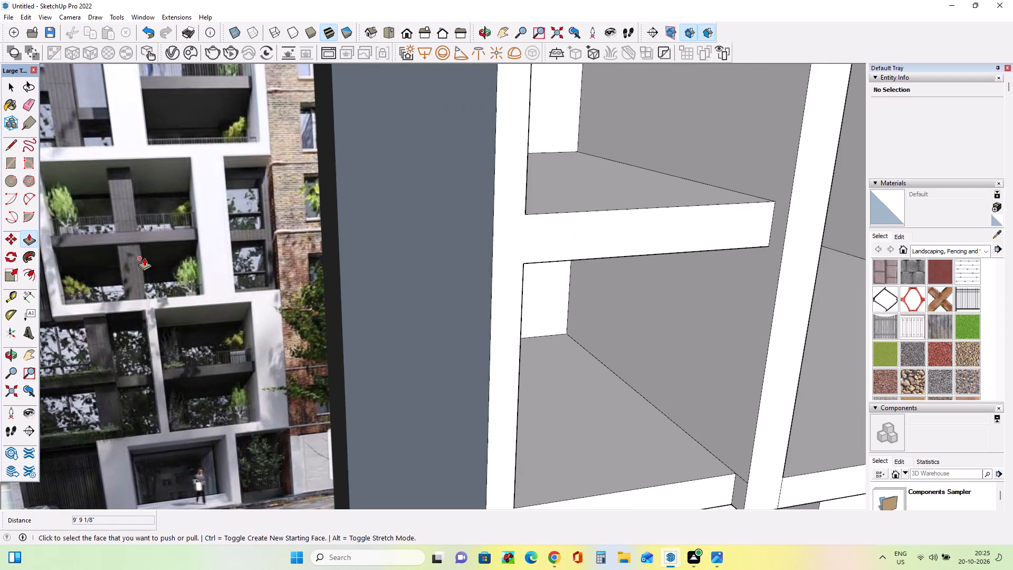
scroll(144, 258, down, 6)
scroll(107, 250, up, 4)
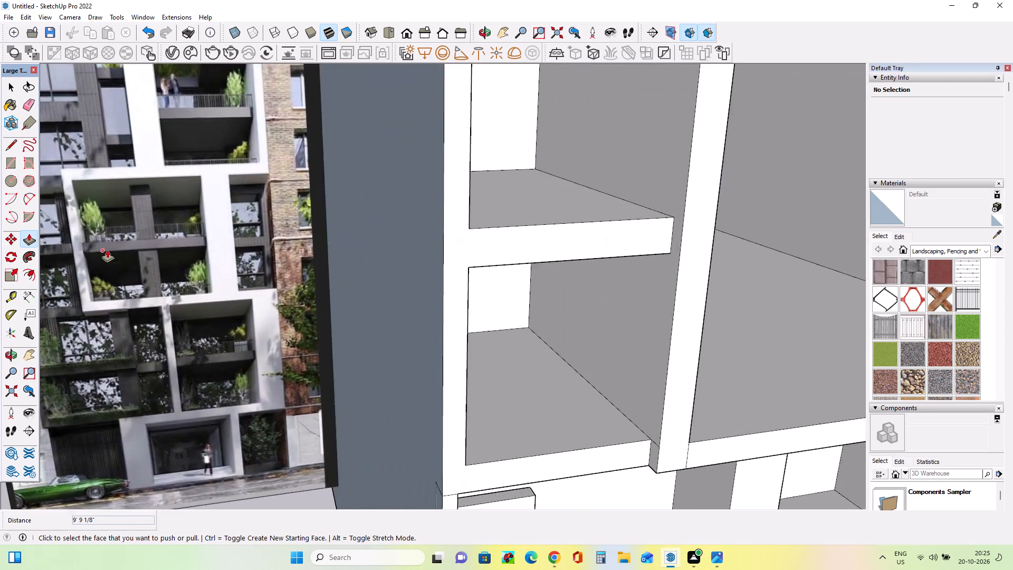
scroll(107, 250, up, 2)
scroll(107, 248, down, 1)
scroll(107, 248, up, 6)
scroll(142, 313, down, 6)
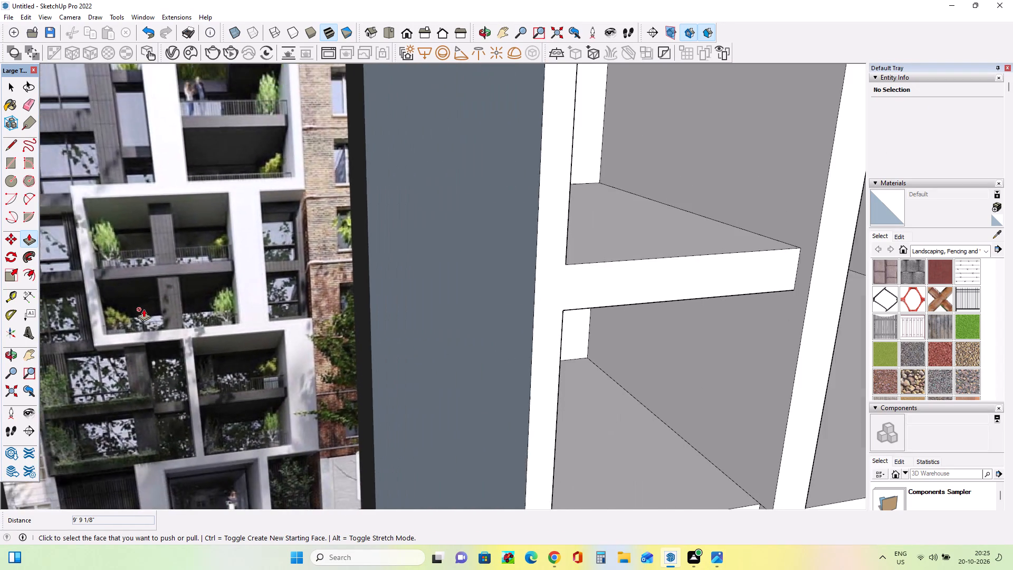
scroll(144, 309, down, 11)
middle_drag(515, 298, 348, 259)
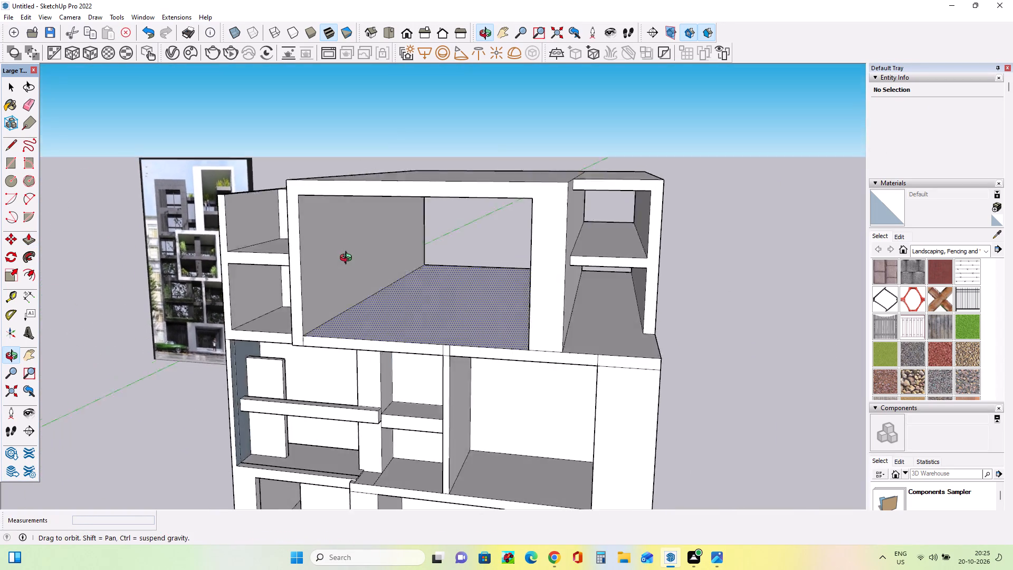
middle_drag(348, 259, 438, 283)
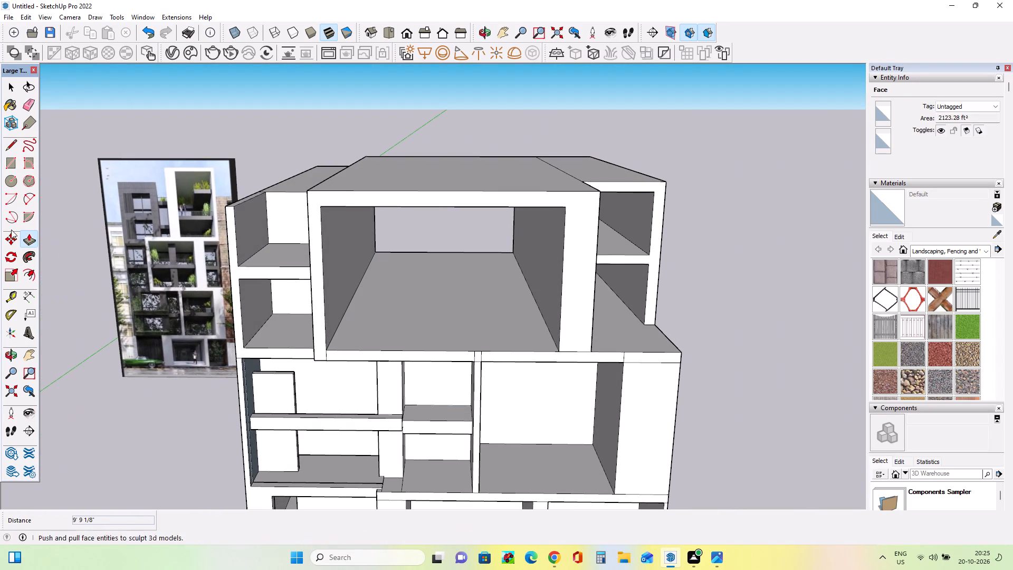
Draw a rectangle about 2' 4" by 67' 8" on the inner left wall of the large upper central frame.
click(8, 166)
middle_drag(375, 293, 284, 307)
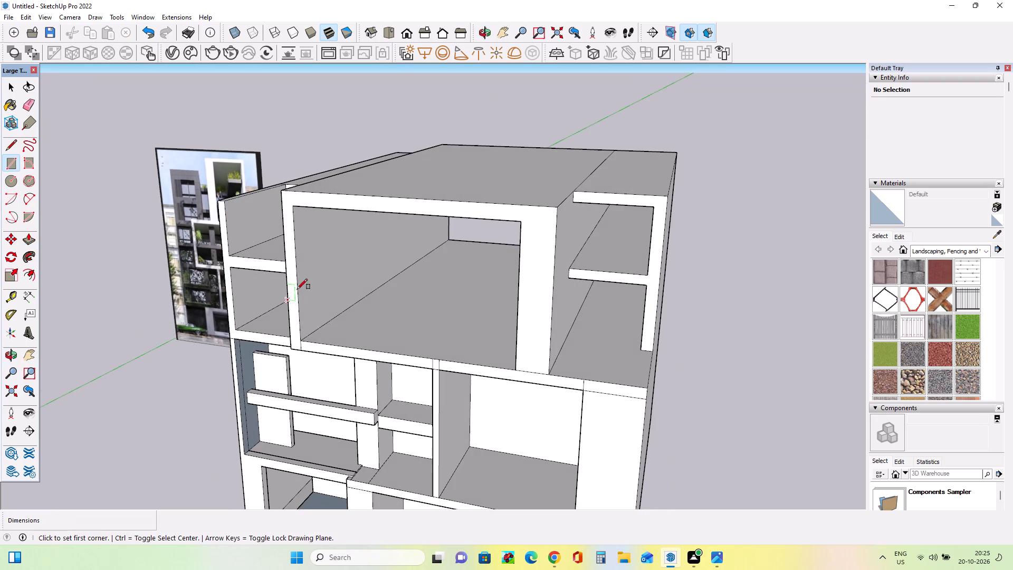
click(296, 274)
middle_drag(445, 251, 460, 191)
click(439, 234)
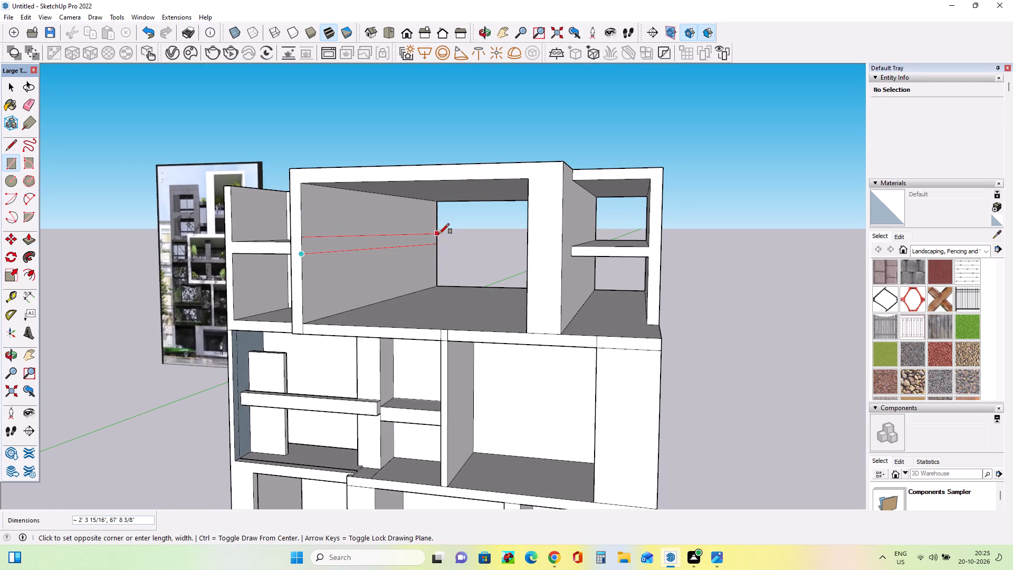
Push/Pull the rectangle about 31' 4" across to the opposite wall, forming an intermediate floor slab in the upper central frame.
middle_drag(438, 294, 512, 301)
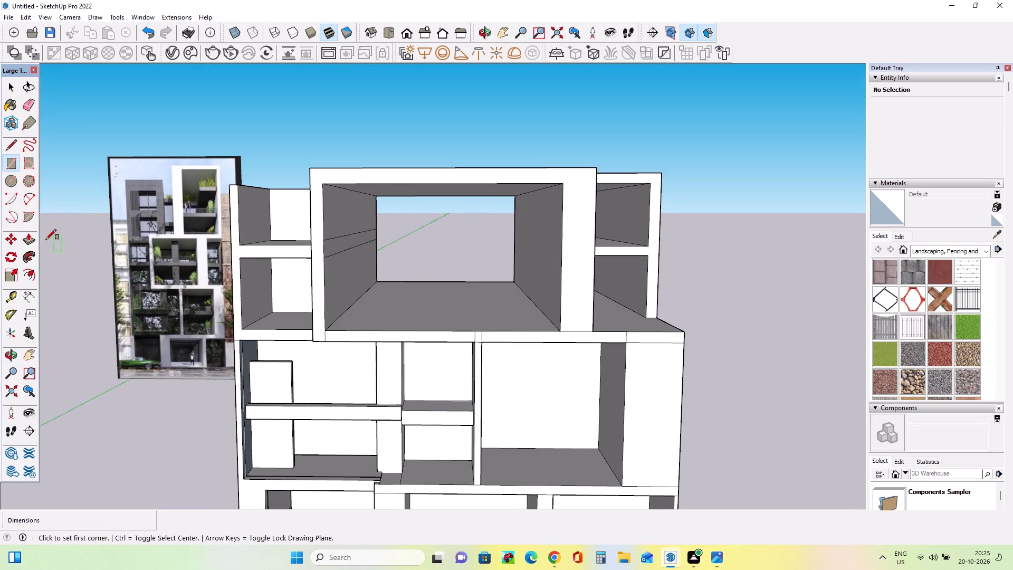
click(34, 242)
middle_drag(450, 283, 349, 289)
click(352, 244)
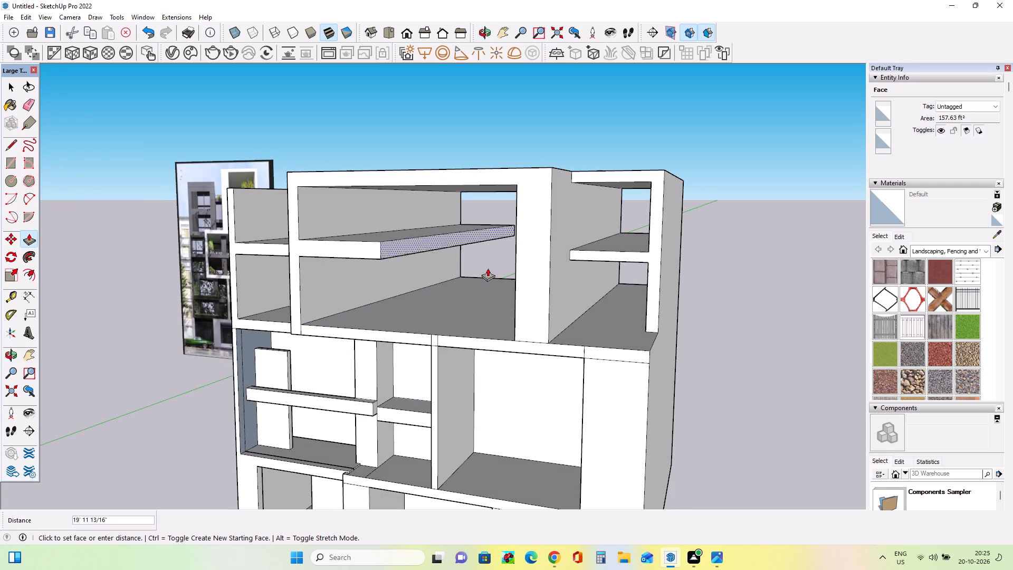
click(546, 272)
middle_drag(456, 297, 461, 296)
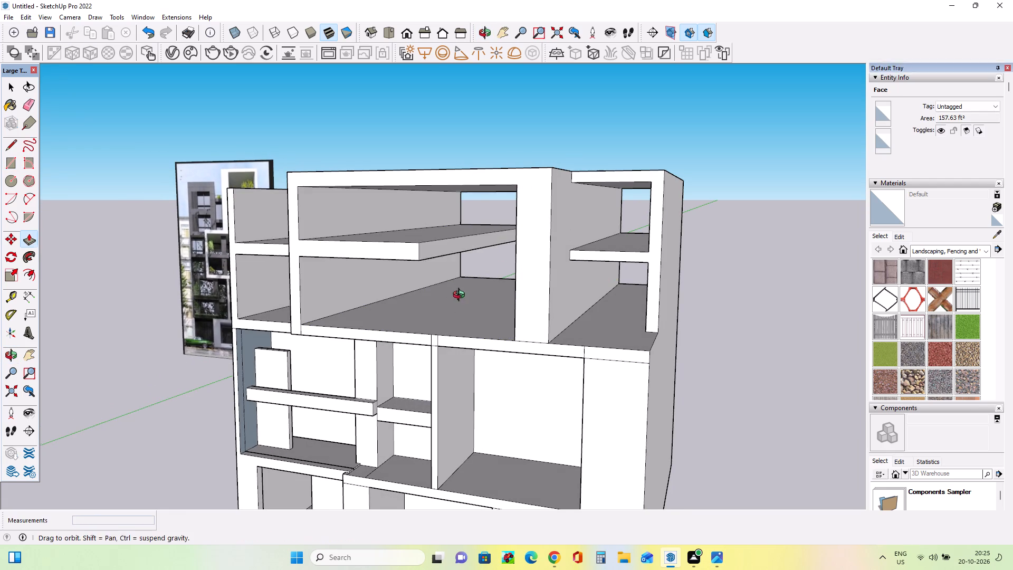
middle_drag(461, 296, 572, 291)
click(595, 272)
Draw a rectangle about 15' 9" by 5' 4" on the lower floor inside the upper central frame as a column base.
middle_drag(596, 302, 608, 330)
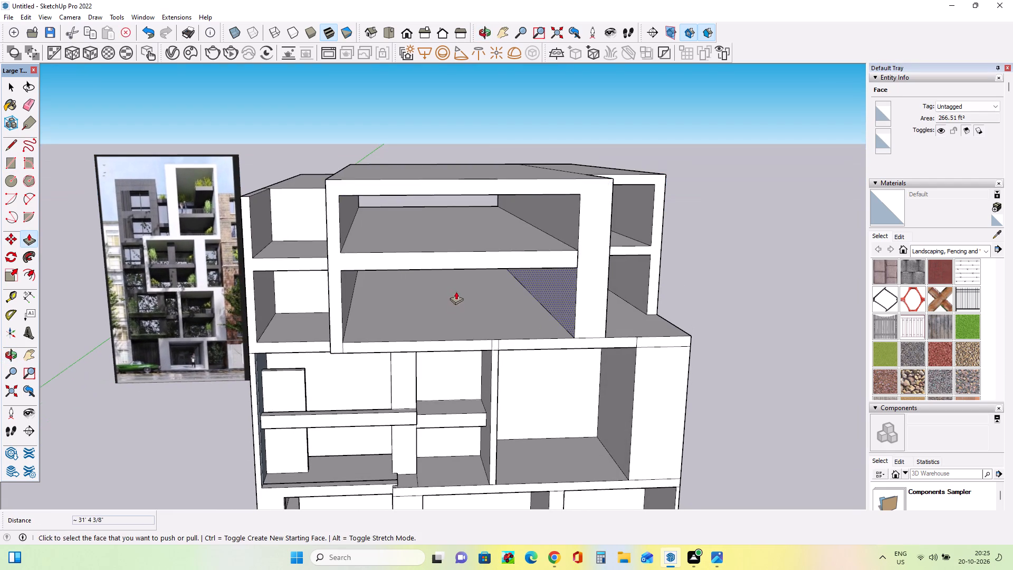
middle_drag(499, 275, 502, 289)
click(14, 164)
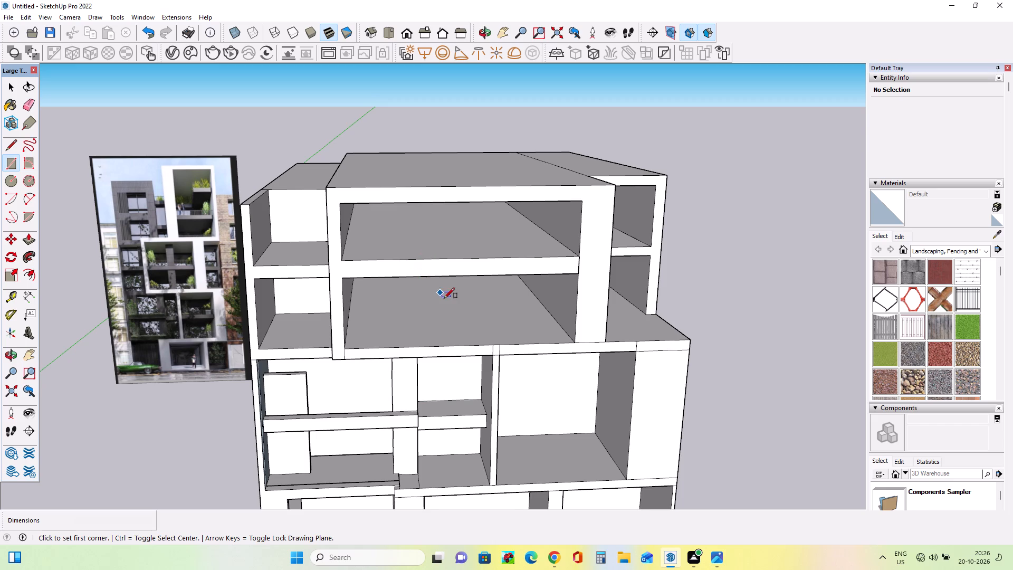
middle_drag(444, 299, 430, 267)
scroll(463, 309, up, 1)
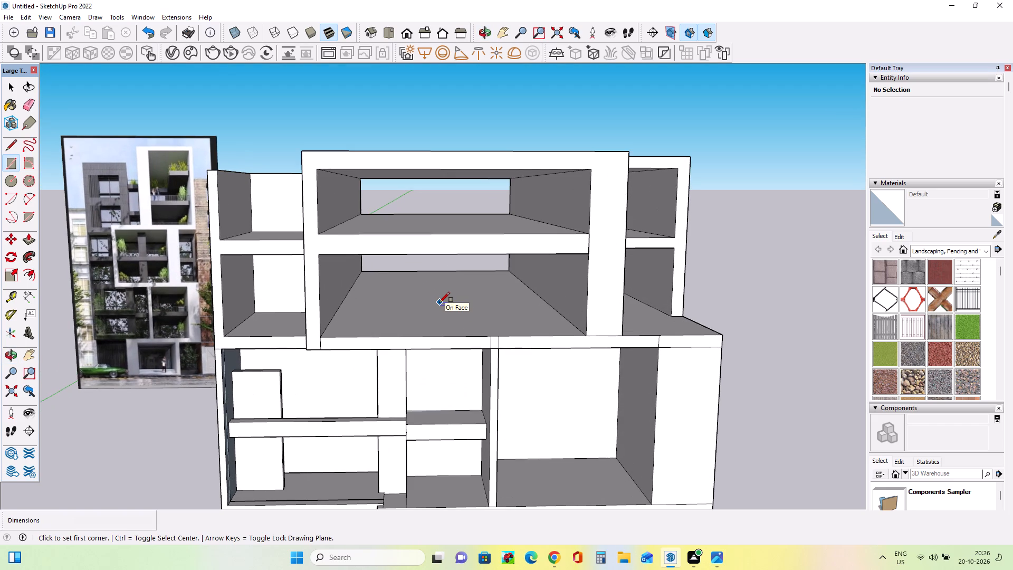
click(439, 302)
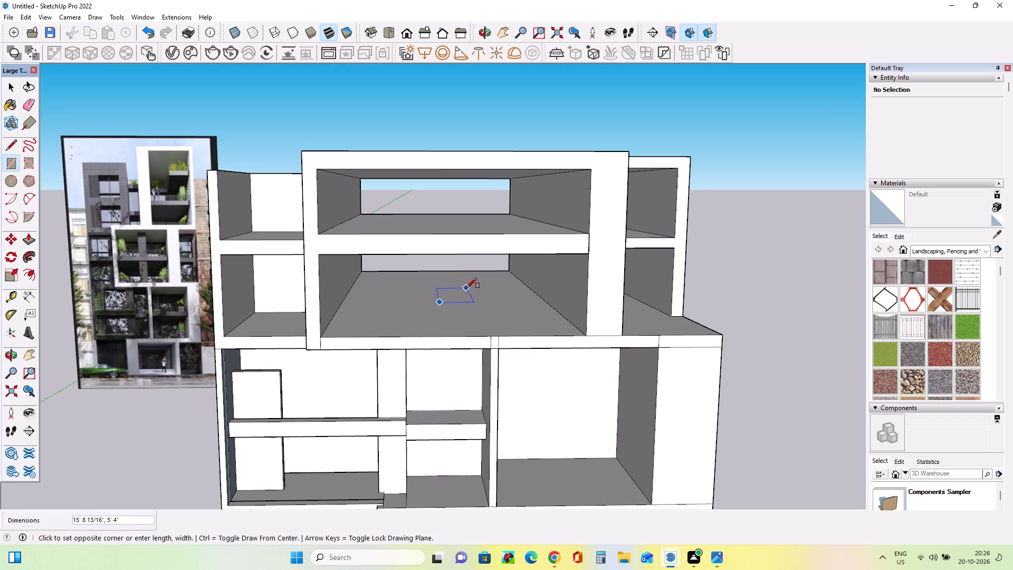
click(466, 288)
Push/Pull the column base up through the intermediate slab to the ceiling of the upper central frame.
middle_drag(484, 319, 500, 335)
middle_drag(501, 321, 502, 307)
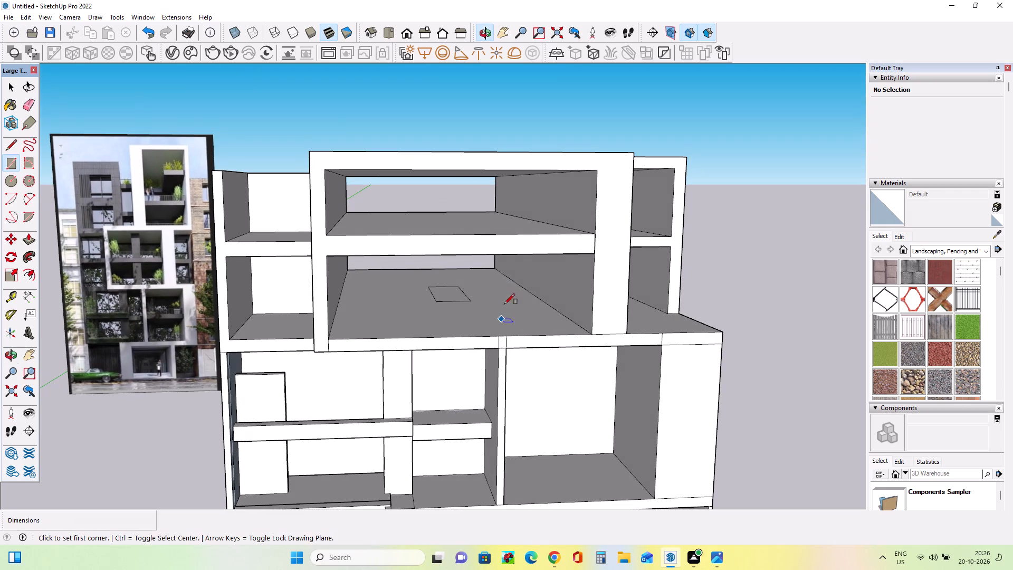
click(30, 235)
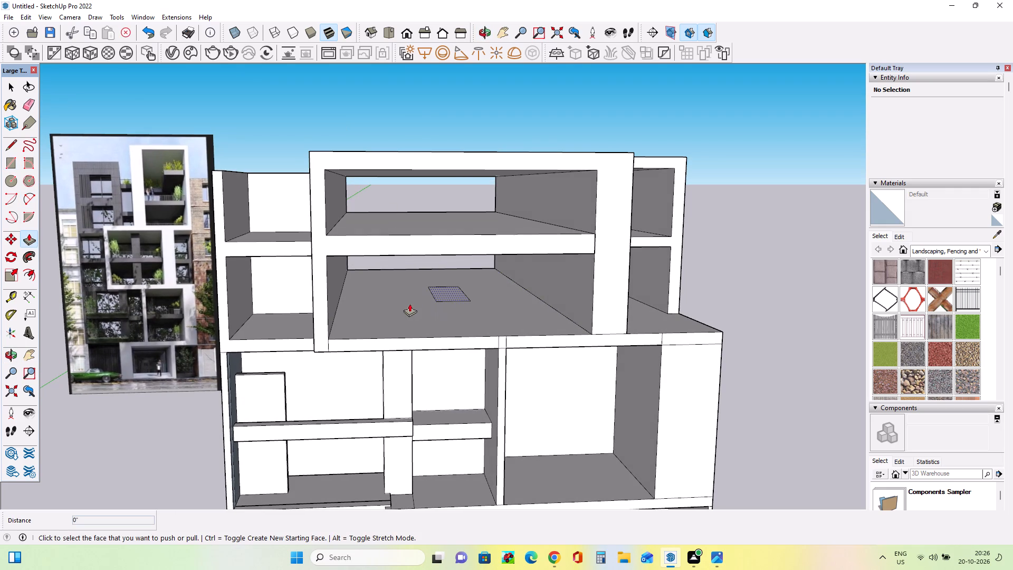
click(443, 291)
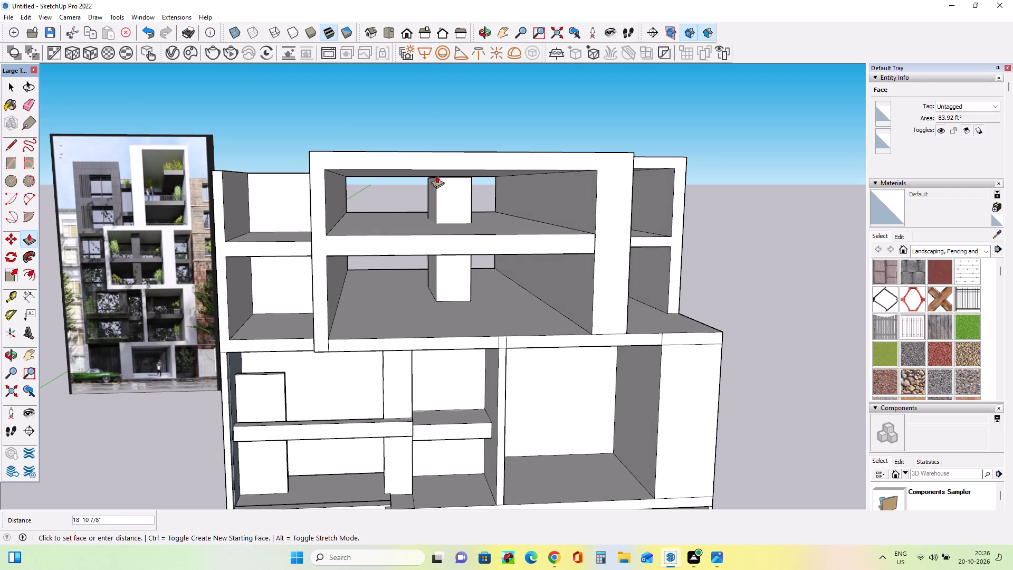
click(437, 170)
Push/Pull the column's right side face inward by 1' 1 7/8" to narrow it.
scroll(487, 251, up, 1)
middle_drag(485, 251, 437, 230)
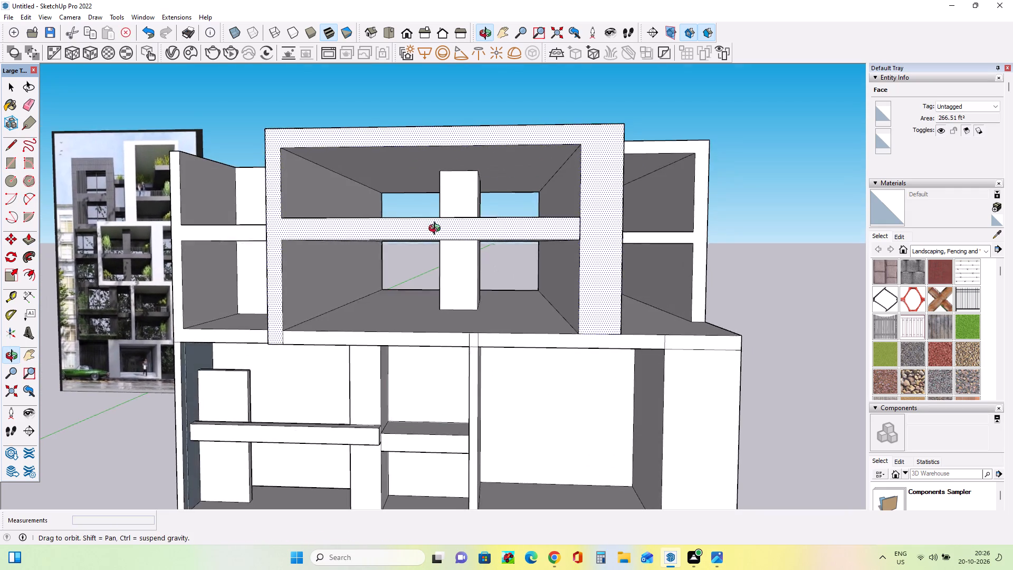
middle_drag(437, 230, 362, 226)
click(492, 279)
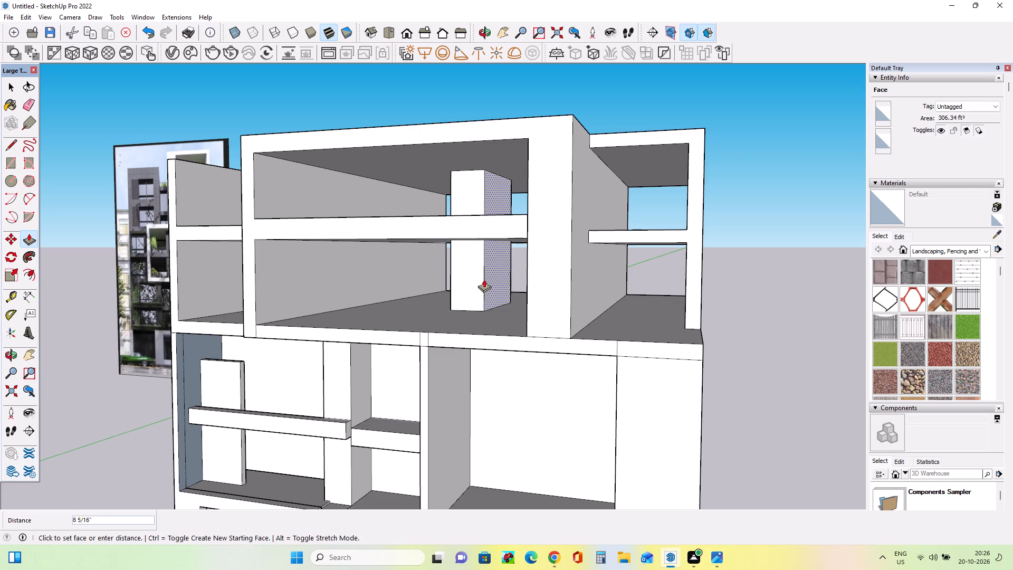
click(484, 279)
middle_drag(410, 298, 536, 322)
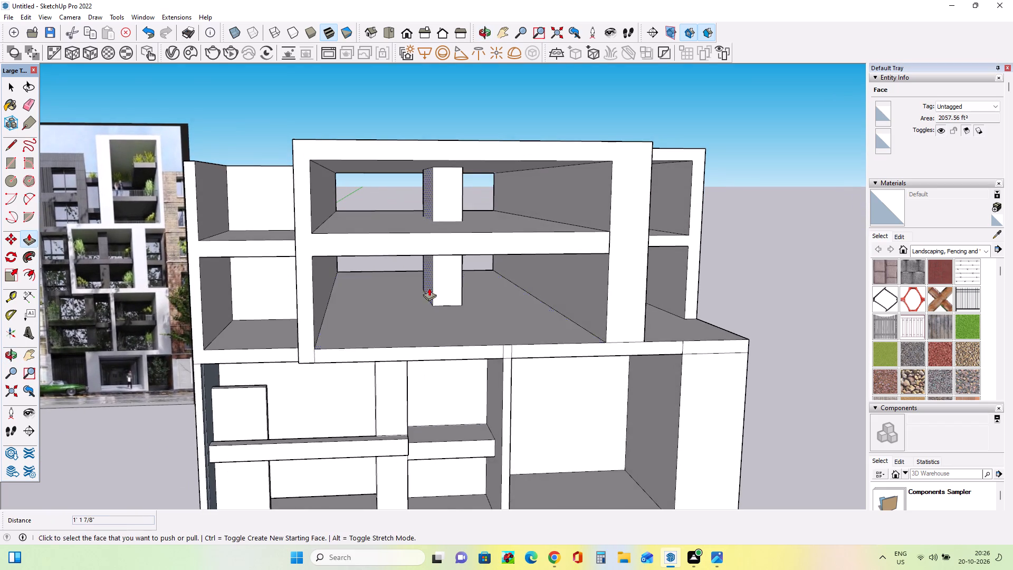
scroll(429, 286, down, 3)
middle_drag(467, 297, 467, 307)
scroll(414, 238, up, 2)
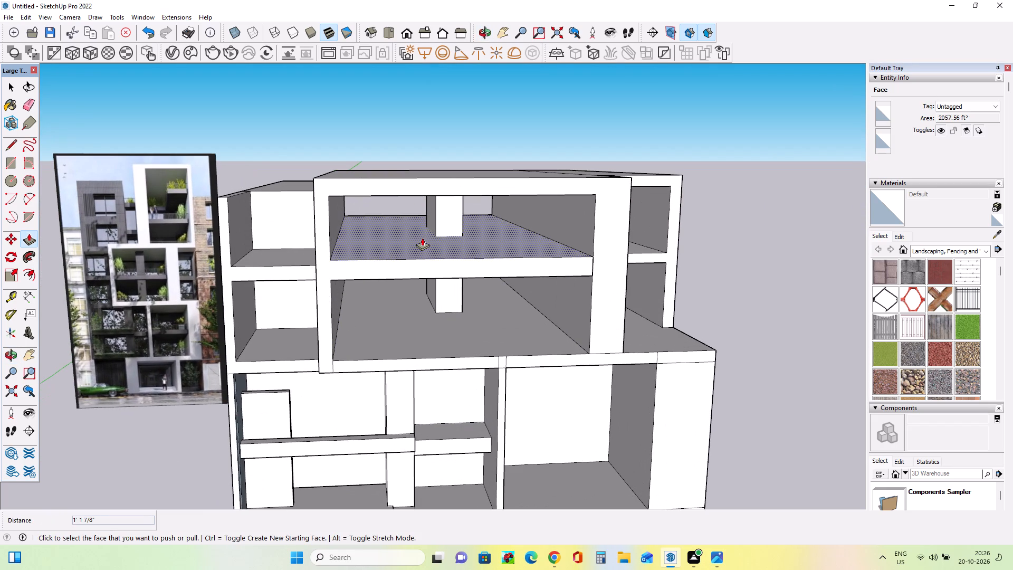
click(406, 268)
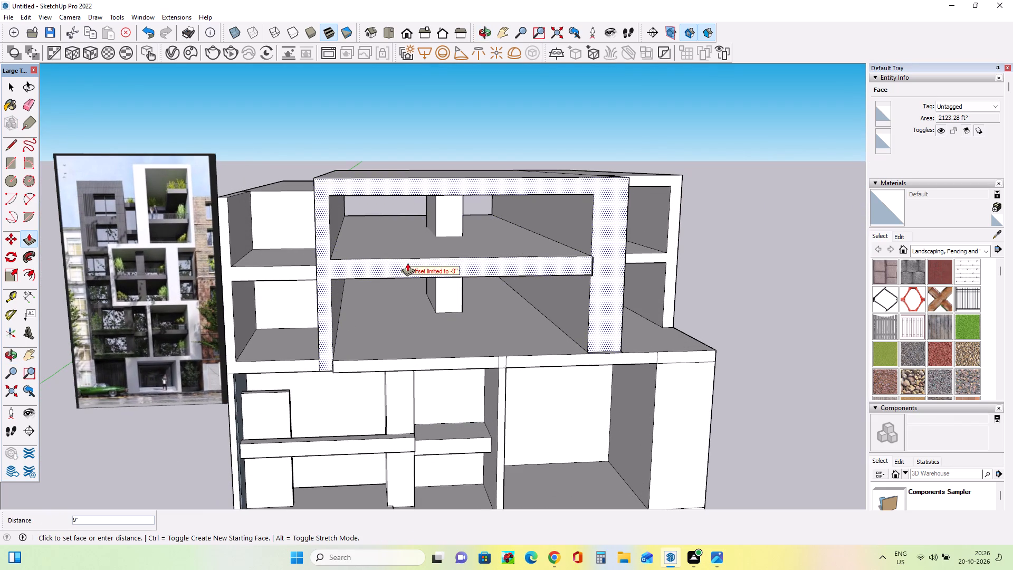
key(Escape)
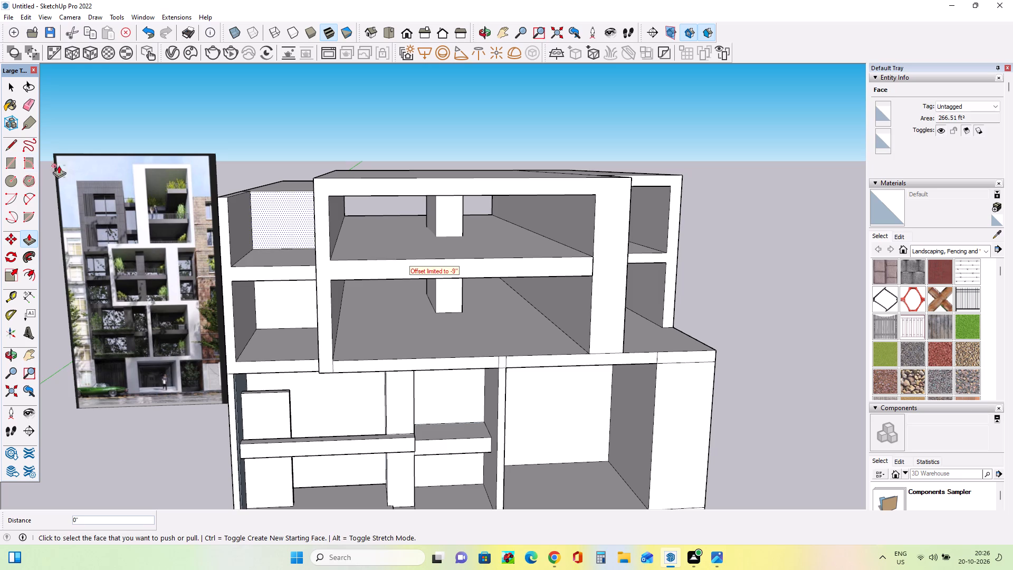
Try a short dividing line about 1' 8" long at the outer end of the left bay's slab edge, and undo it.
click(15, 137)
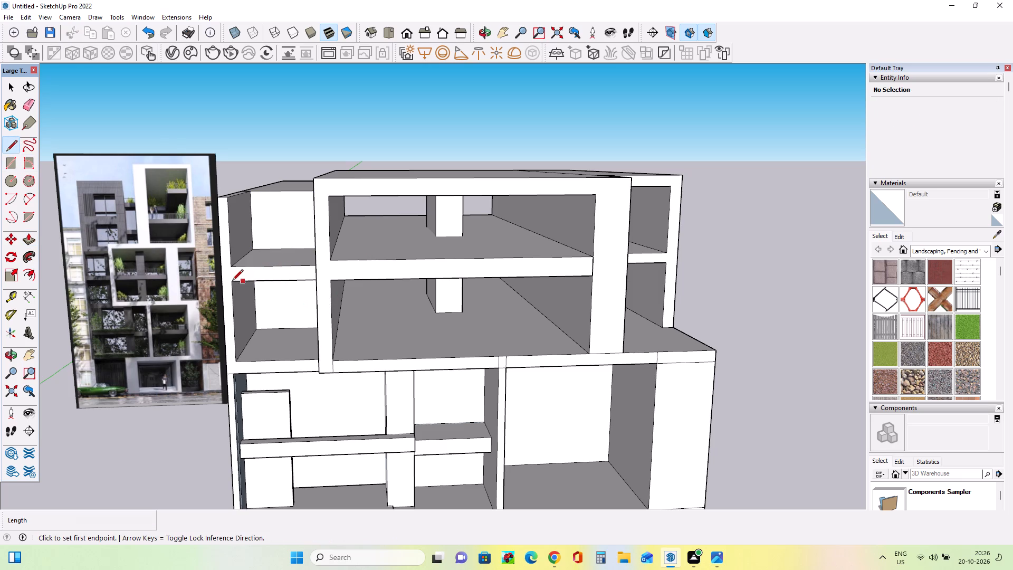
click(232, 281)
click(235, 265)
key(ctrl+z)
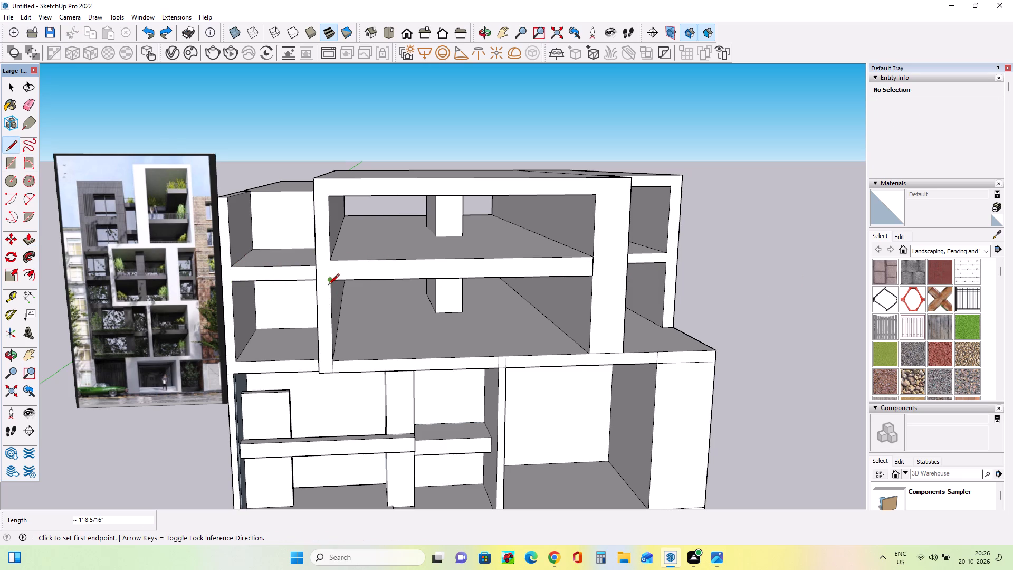
Divide the central frame's intermediate slab edge from the frame with a line at its left end, and push the edge back about 8' 3/16".
click(328, 286)
click(332, 261)
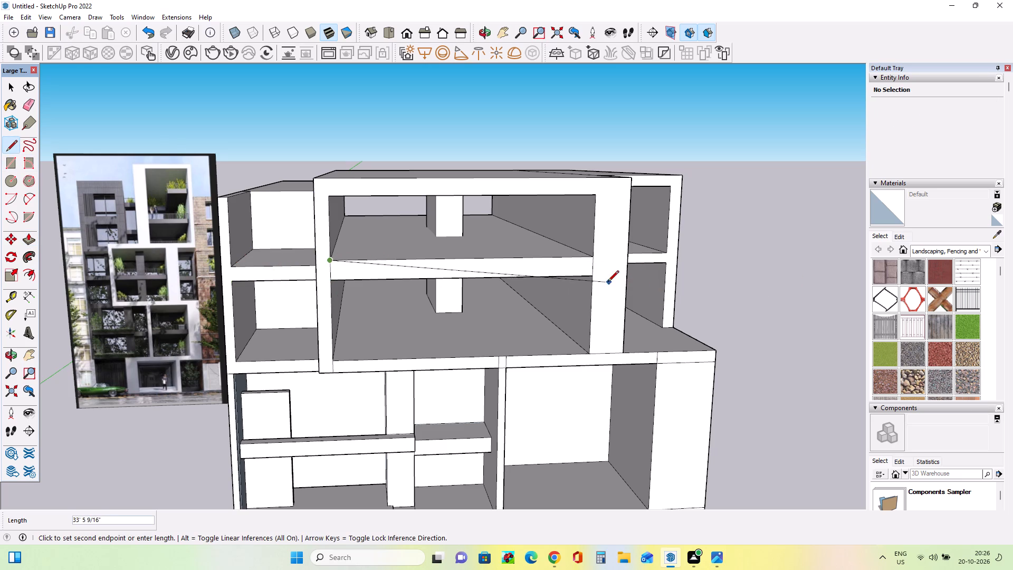
key(space)
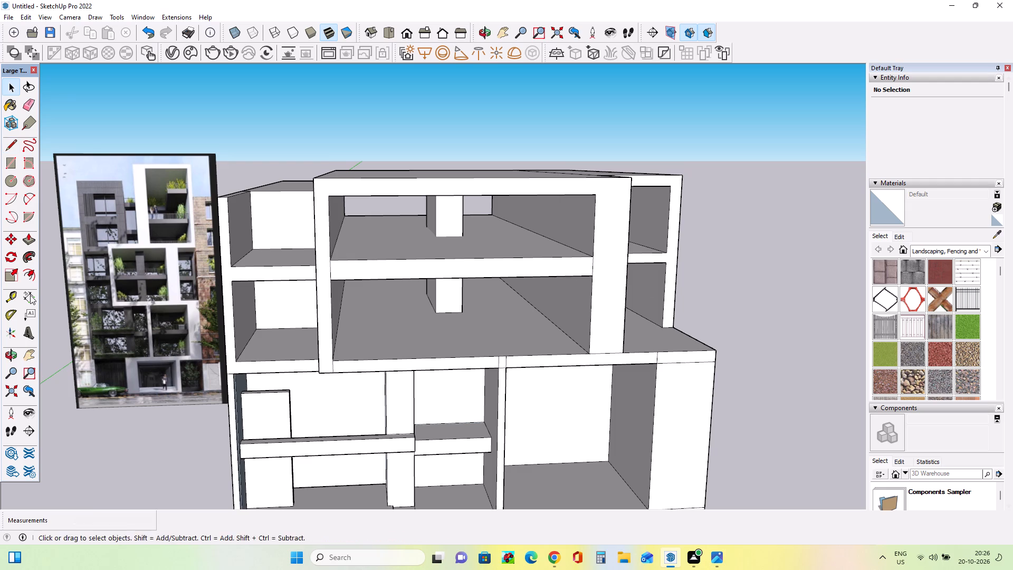
click(27, 236)
click(435, 271)
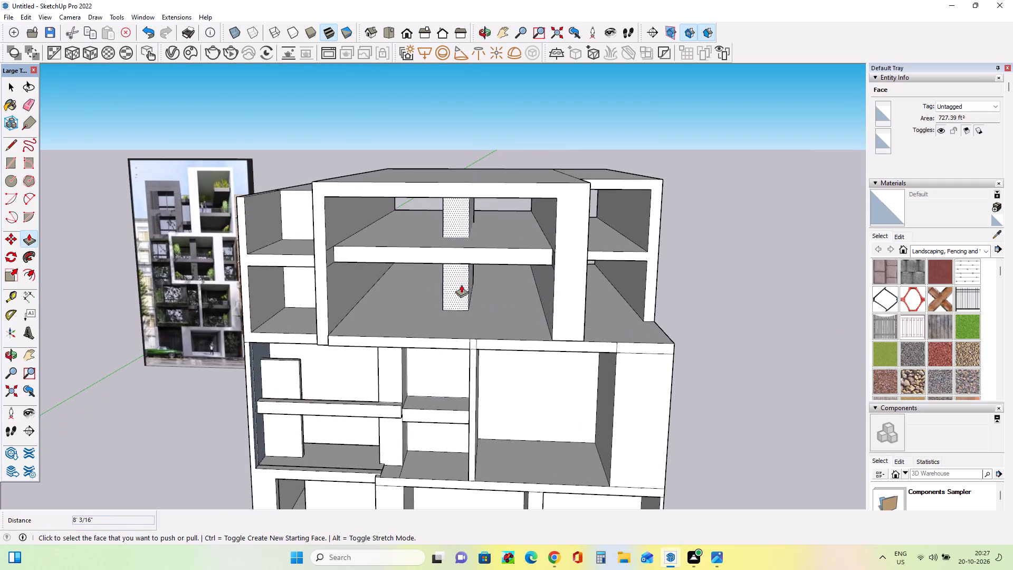
Push/Pull the right side face of the column in the central frame slightly outward to widen it.
middle_drag(479, 281, 447, 284)
click(472, 290)
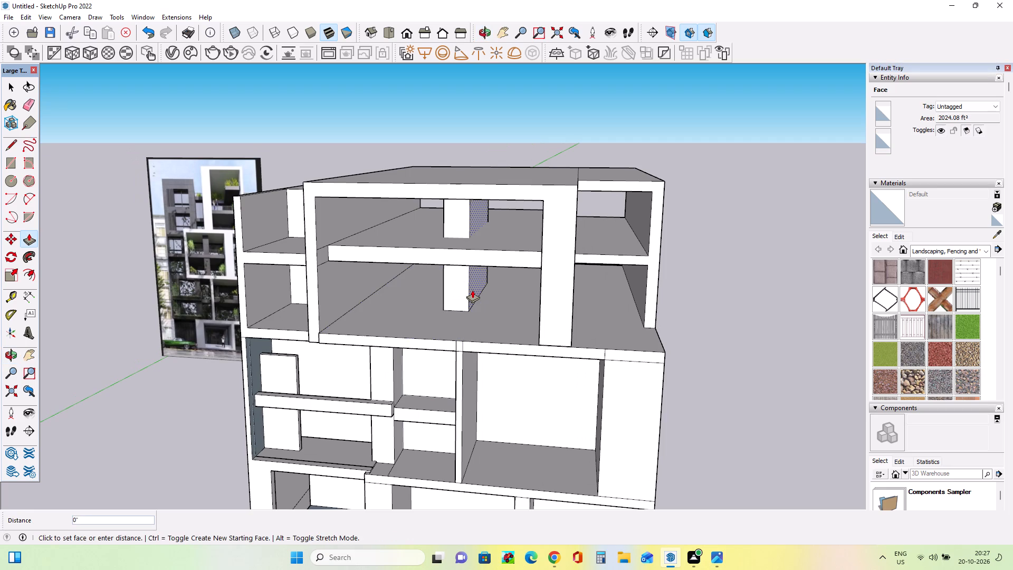
click(477, 291)
Raise the left bay's roof and the top of its outer side wall by 2' 1 5/8" to align with the central frame's roof.
middle_drag(477, 329, 528, 325)
scroll(528, 325, down, 5)
scroll(489, 261, up, 3)
middle_drag(491, 262, 519, 276)
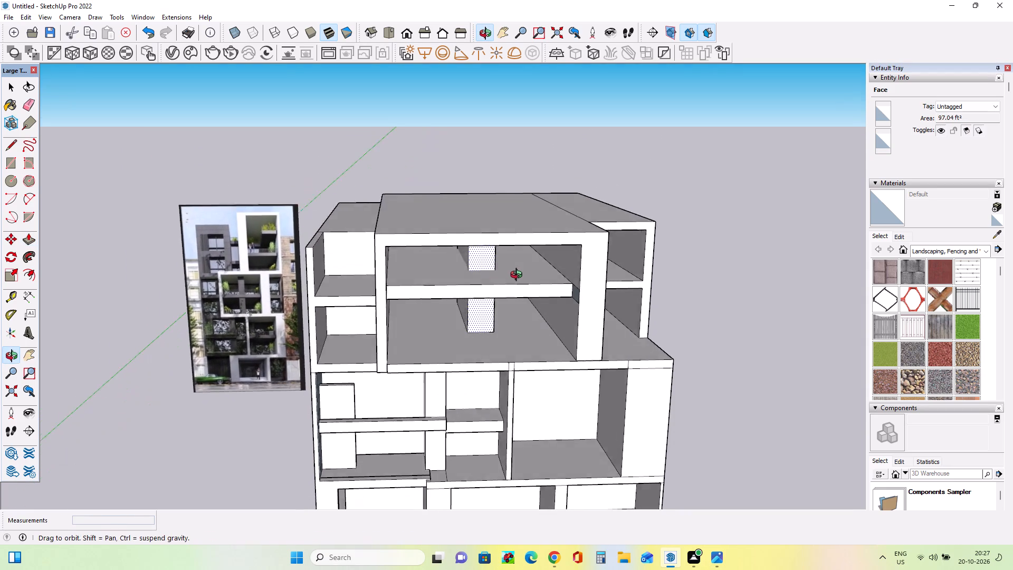
middle_drag(519, 276, 523, 276)
middle_drag(363, 279, 392, 252)
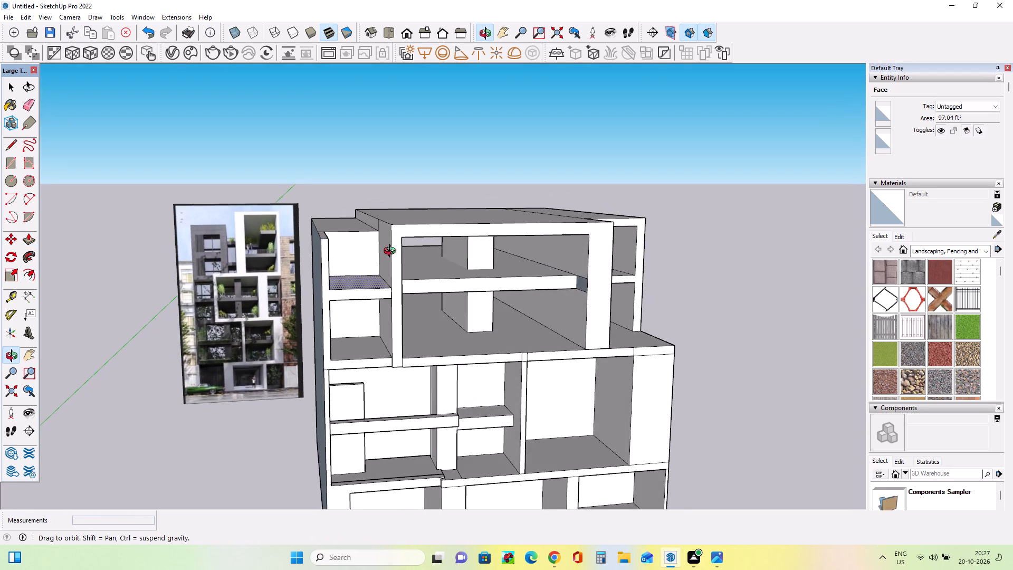
middle_drag(392, 252, 394, 253)
scroll(346, 211, up, 3)
click(357, 222)
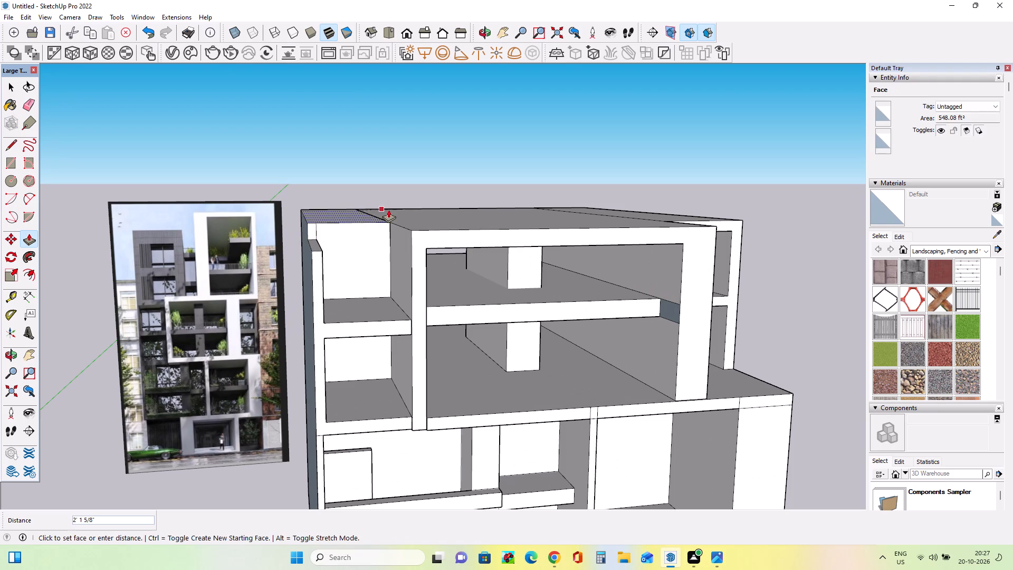
click(389, 210)
click(316, 242)
click(332, 210)
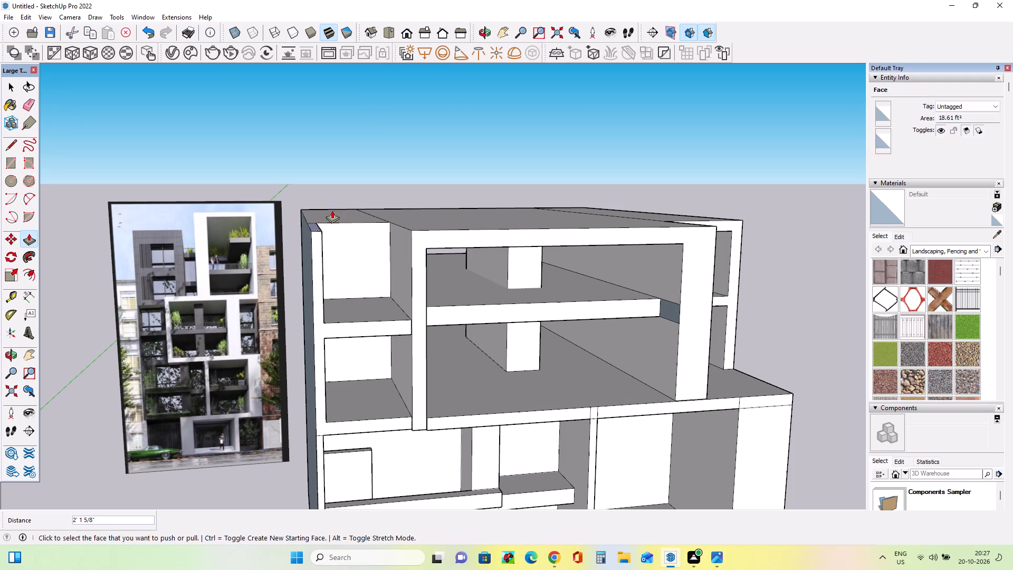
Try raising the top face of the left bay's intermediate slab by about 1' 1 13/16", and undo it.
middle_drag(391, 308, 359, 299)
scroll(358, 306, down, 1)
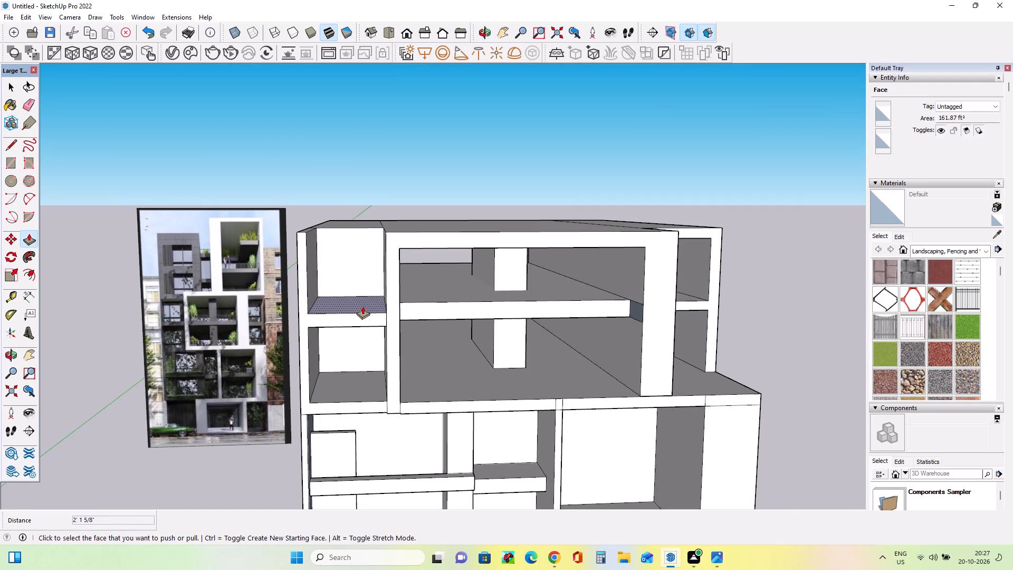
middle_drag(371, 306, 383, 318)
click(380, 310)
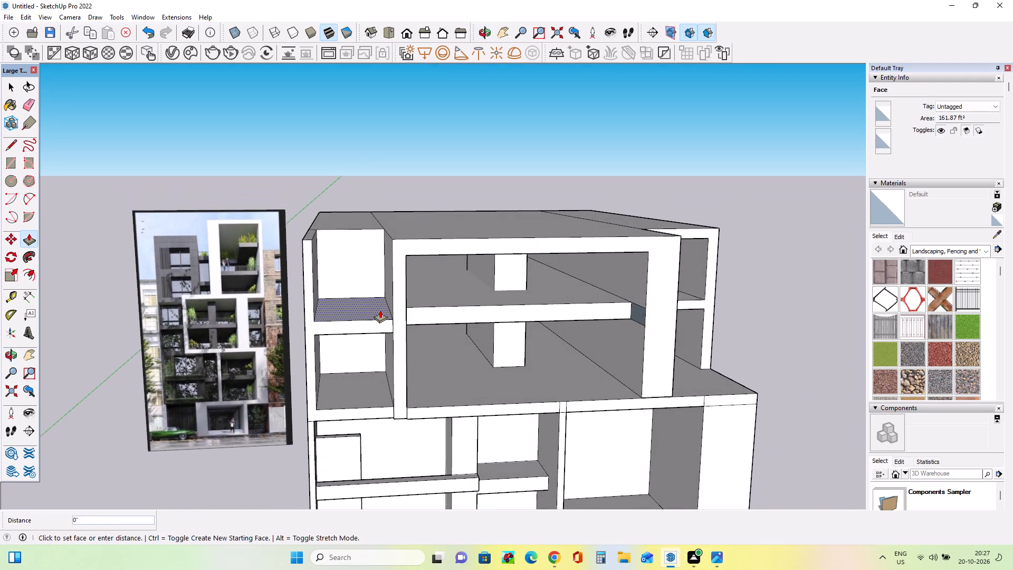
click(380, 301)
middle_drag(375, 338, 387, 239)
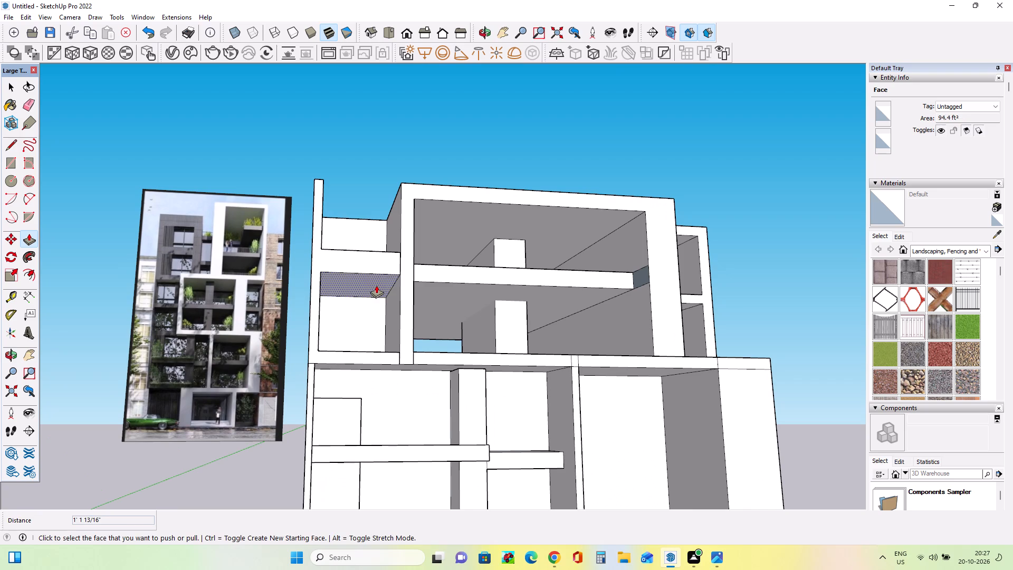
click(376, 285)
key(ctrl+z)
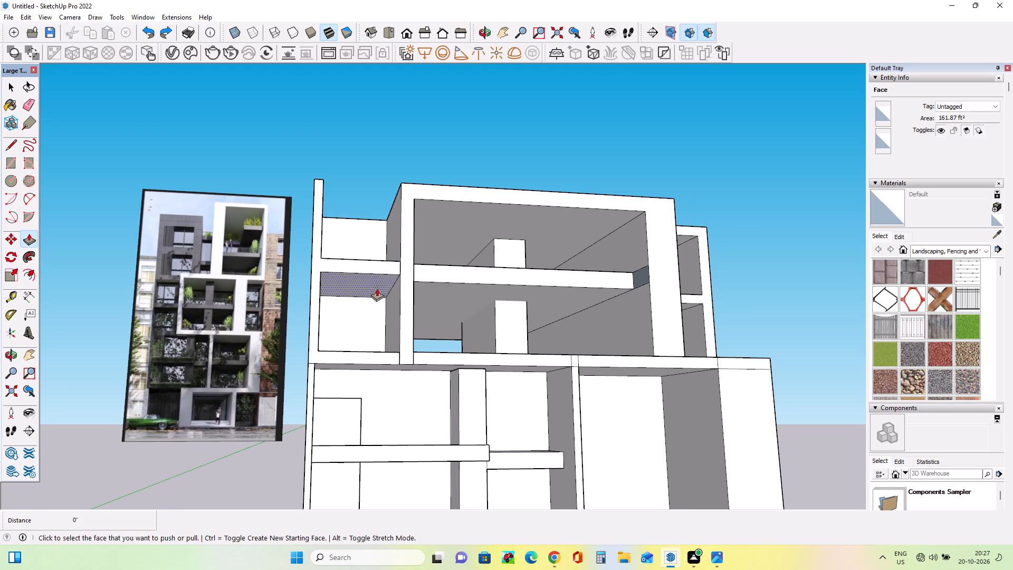
Draw a rectangle about 5' 11" by 67' 5" on the central roof, running from its front edge to the back edge.
middle_drag(400, 299, 377, 421)
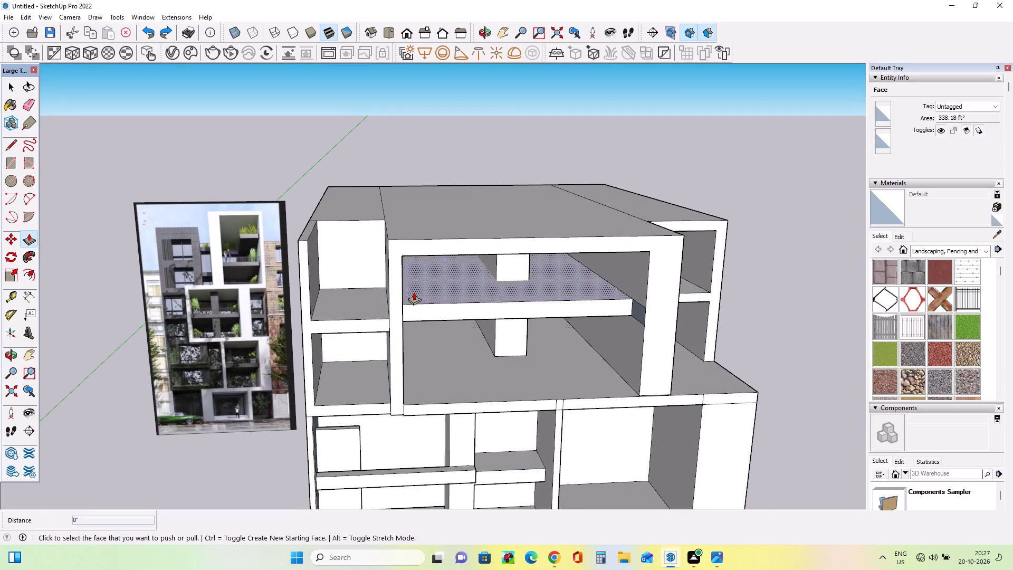
middle_drag(453, 235, 457, 245)
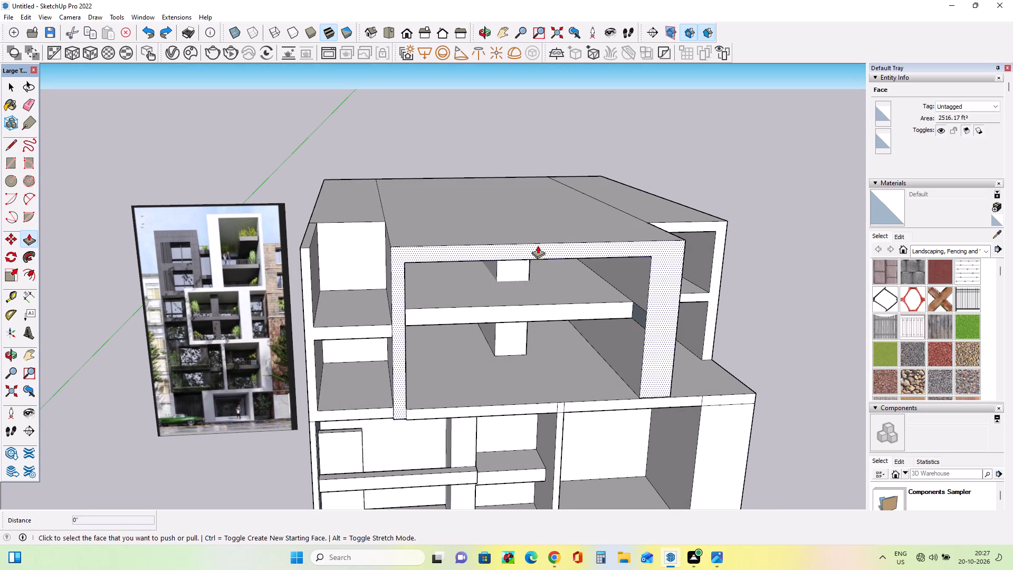
middle_drag(520, 210, 518, 217)
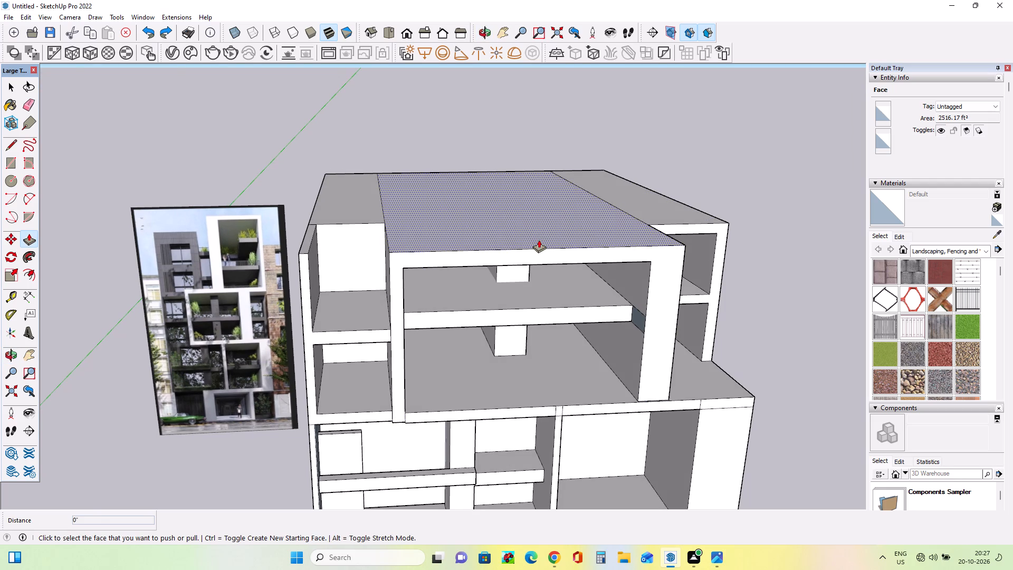
middle_drag(541, 248, 536, 264)
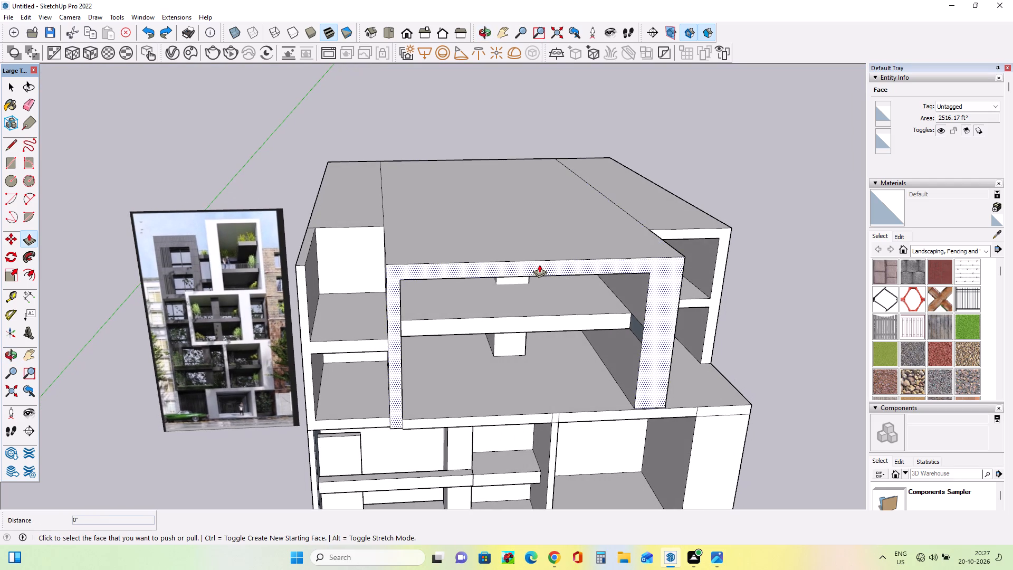
middle_drag(539, 264, 529, 267)
middle_drag(529, 267, 518, 267)
click(8, 158)
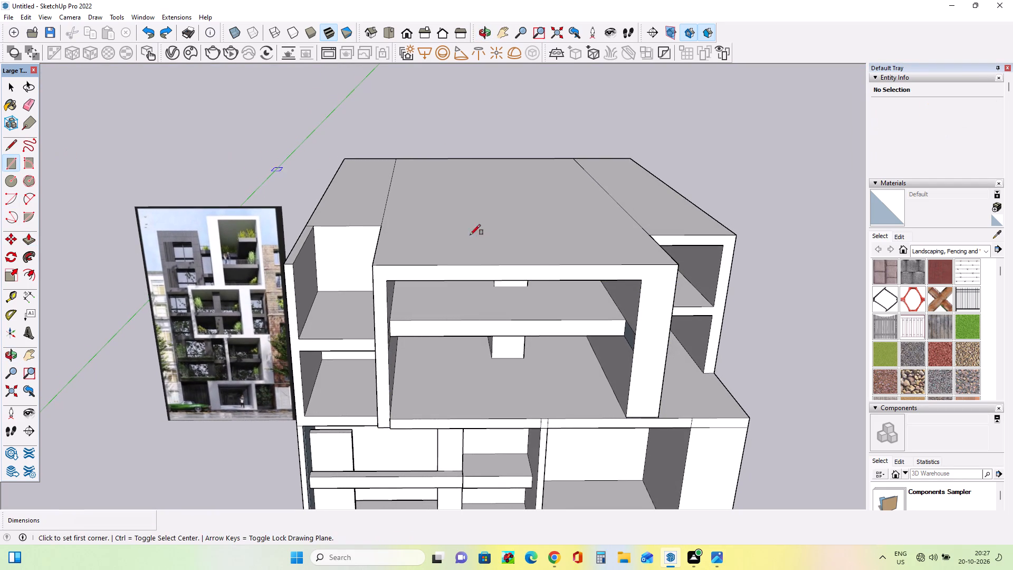
click(510, 264)
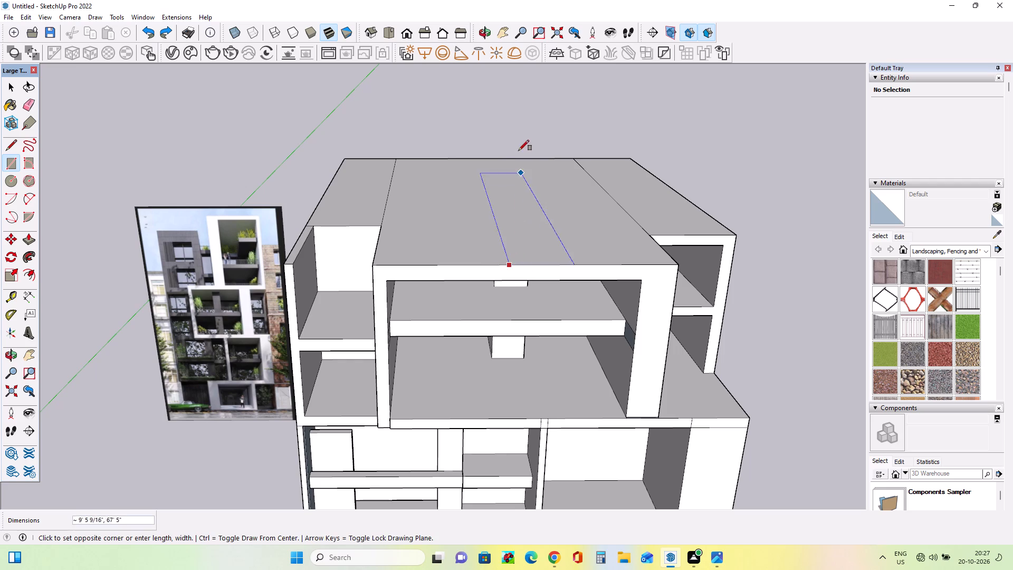
click(503, 160)
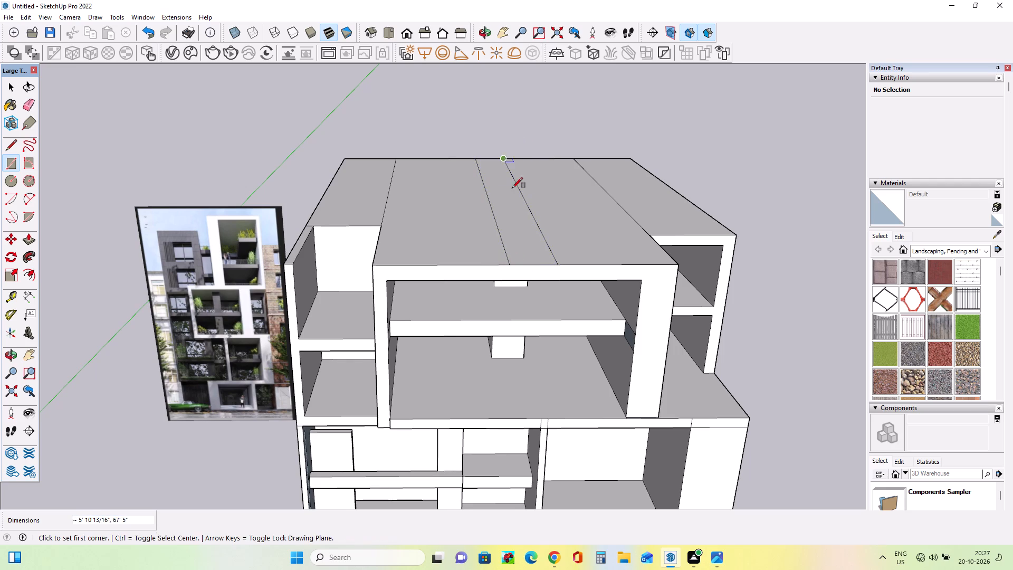
Push/Pull the rectangular roof strip up about 20' 4" to form a tall wall running front to back.
middle_drag(533, 243, 514, 245)
drag(25, 239, 40, 237)
click(30, 242)
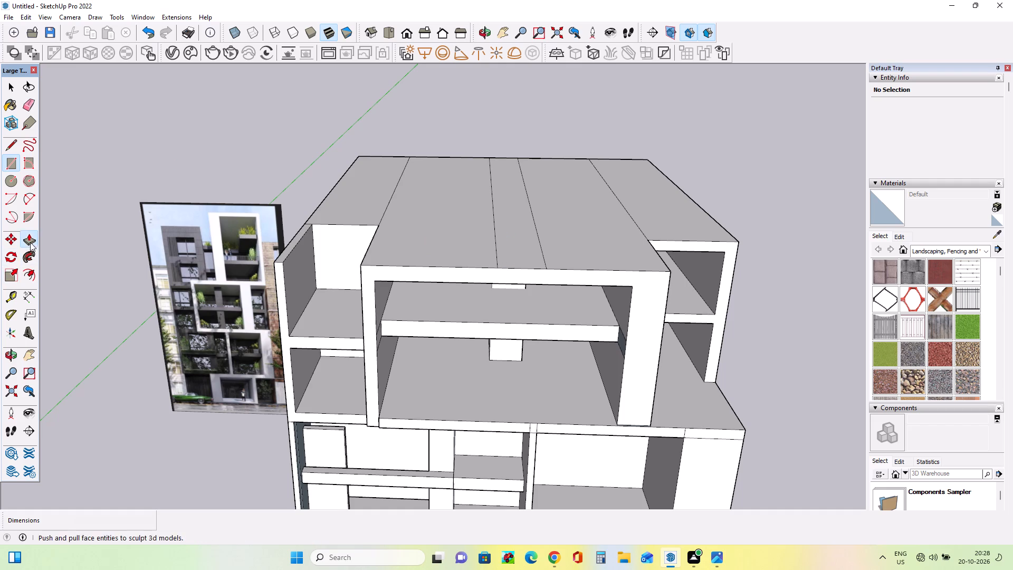
click(529, 236)
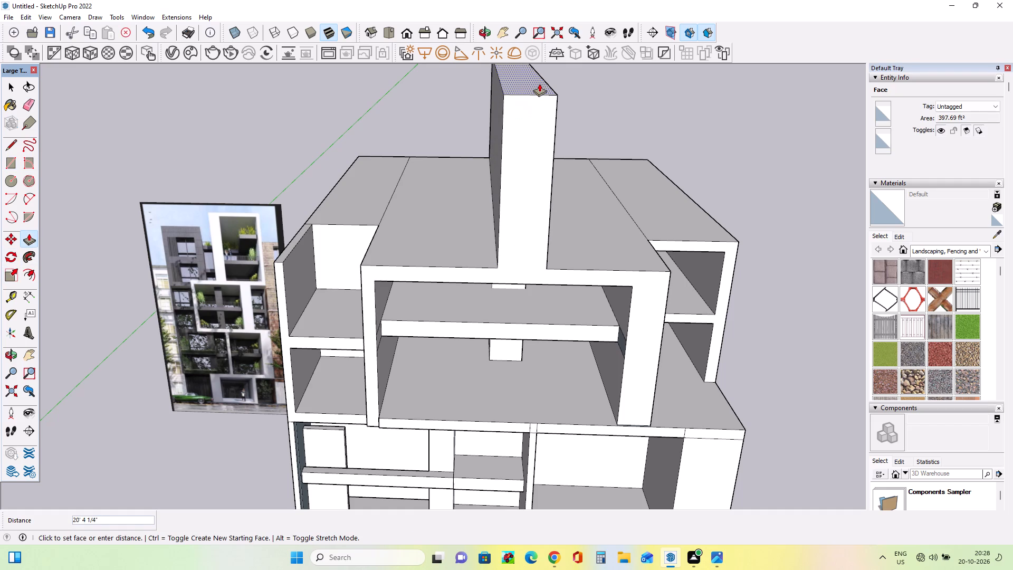
click(539, 83)
Push/Pull the rooftop wall's right side face inward by about 1' 2 3/16" to thin the wall.
middle_drag(644, 284, 436, 284)
click(450, 213)
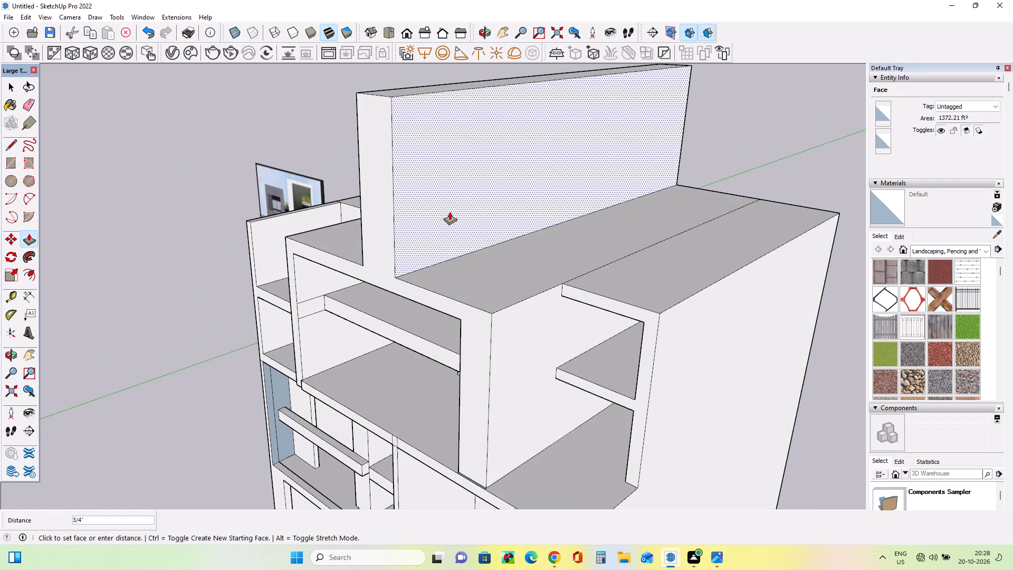
click(444, 207)
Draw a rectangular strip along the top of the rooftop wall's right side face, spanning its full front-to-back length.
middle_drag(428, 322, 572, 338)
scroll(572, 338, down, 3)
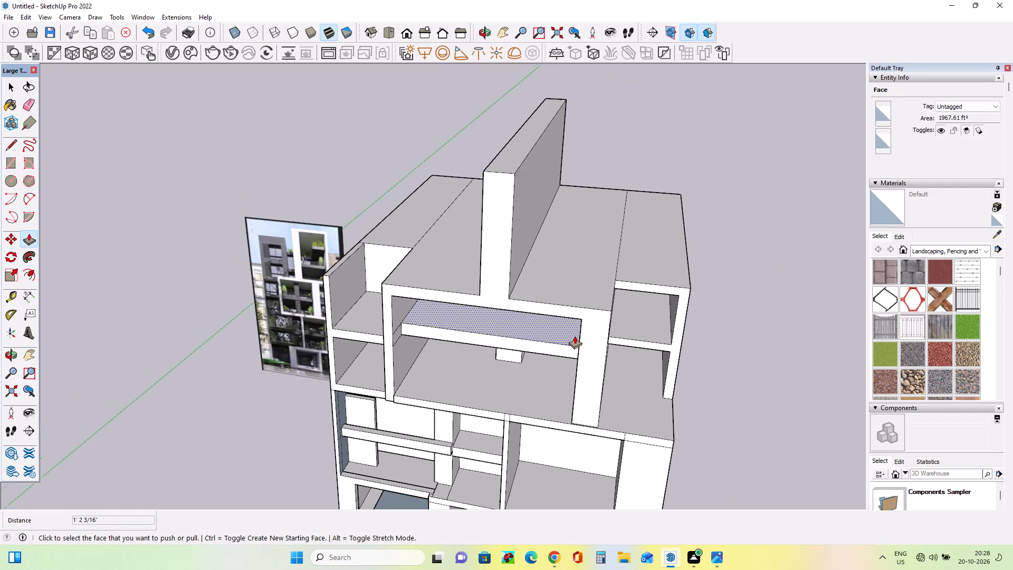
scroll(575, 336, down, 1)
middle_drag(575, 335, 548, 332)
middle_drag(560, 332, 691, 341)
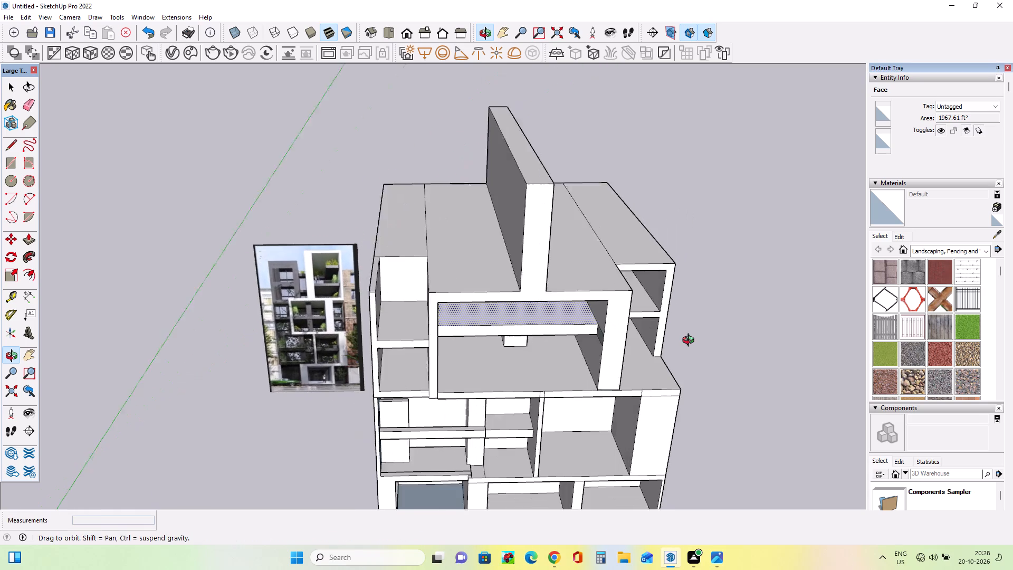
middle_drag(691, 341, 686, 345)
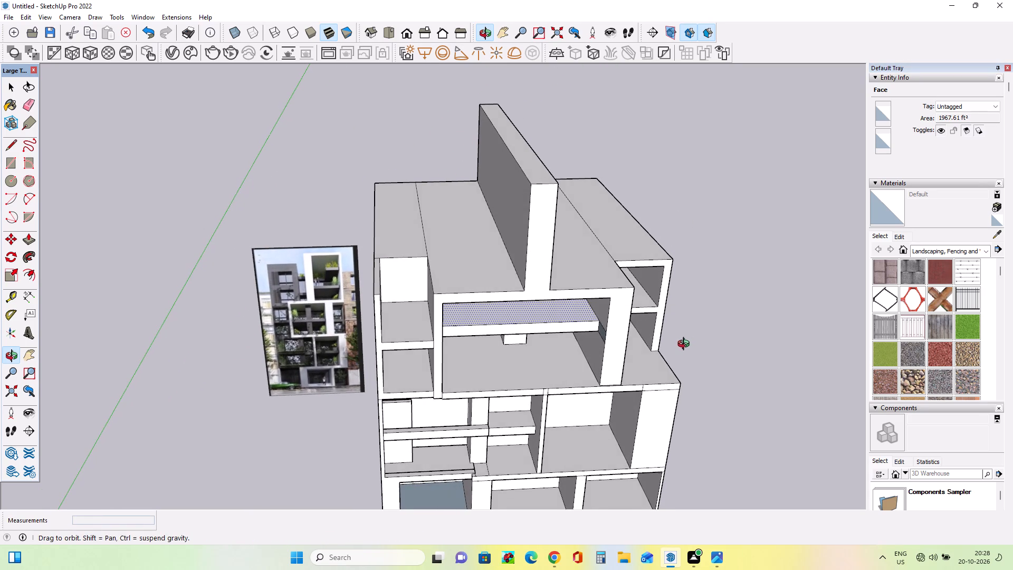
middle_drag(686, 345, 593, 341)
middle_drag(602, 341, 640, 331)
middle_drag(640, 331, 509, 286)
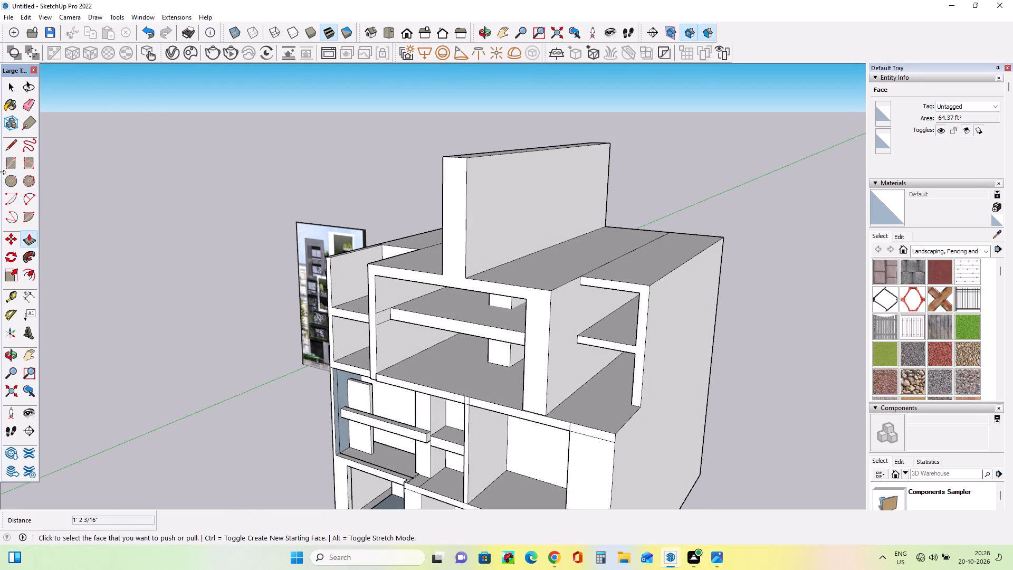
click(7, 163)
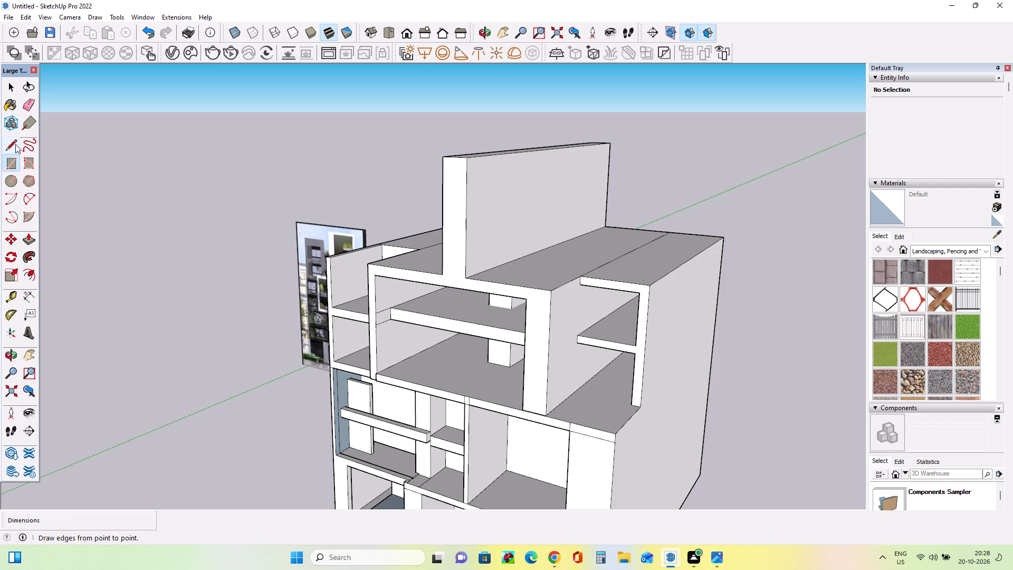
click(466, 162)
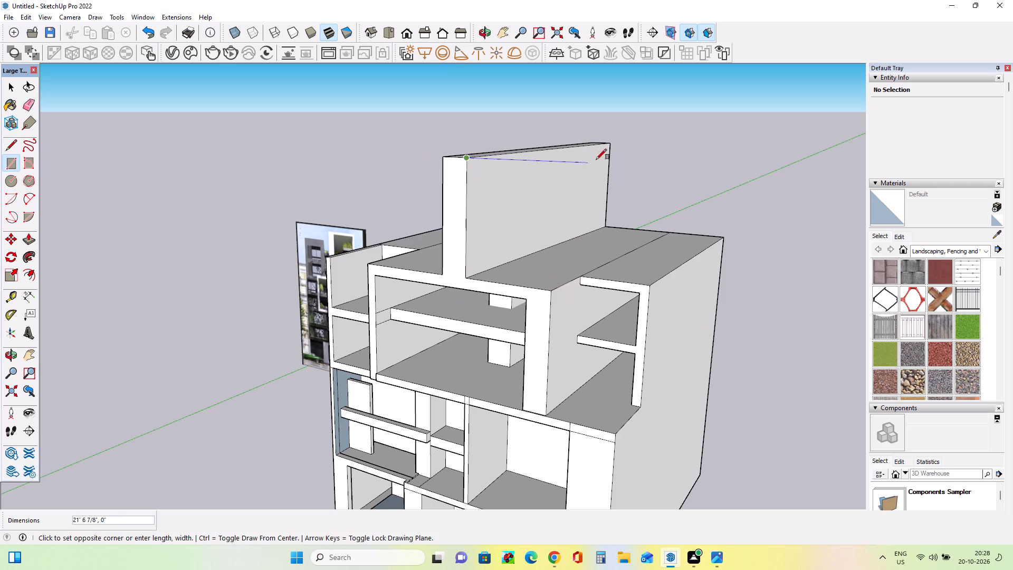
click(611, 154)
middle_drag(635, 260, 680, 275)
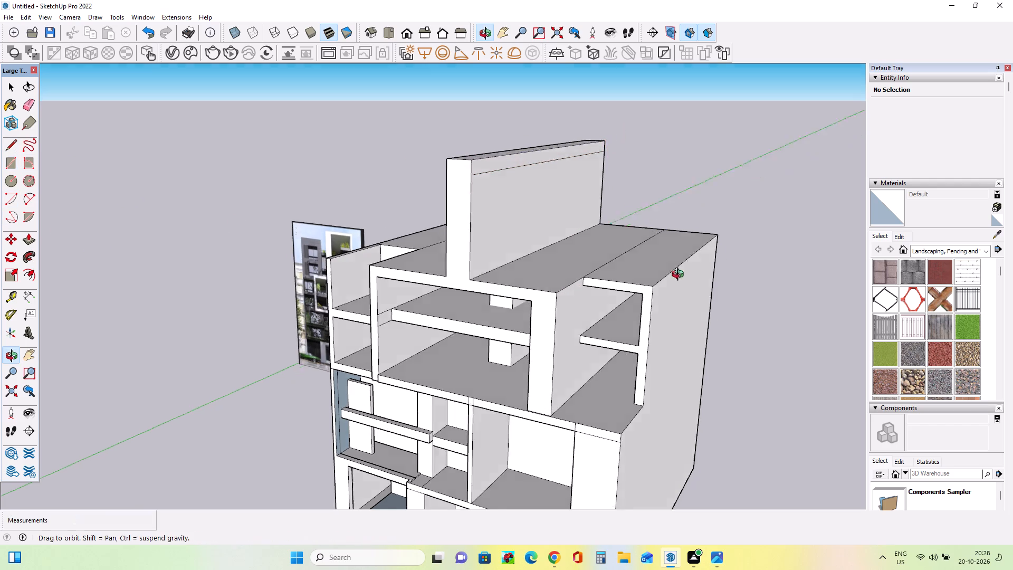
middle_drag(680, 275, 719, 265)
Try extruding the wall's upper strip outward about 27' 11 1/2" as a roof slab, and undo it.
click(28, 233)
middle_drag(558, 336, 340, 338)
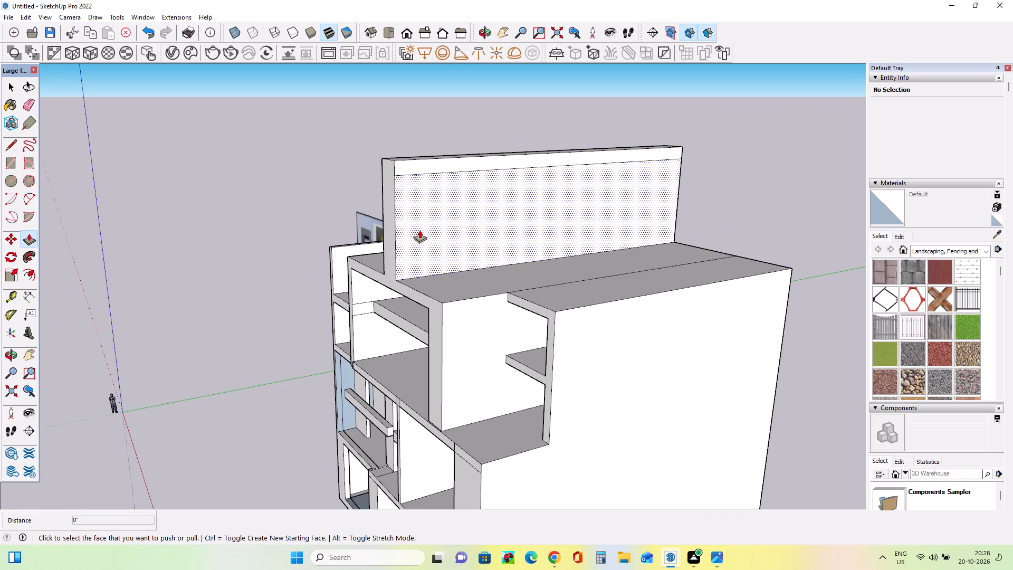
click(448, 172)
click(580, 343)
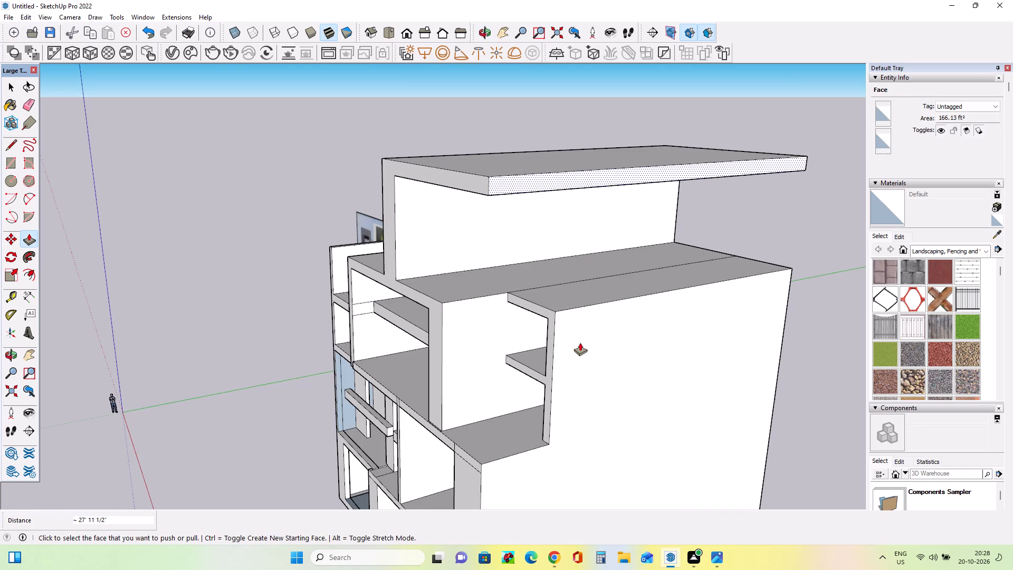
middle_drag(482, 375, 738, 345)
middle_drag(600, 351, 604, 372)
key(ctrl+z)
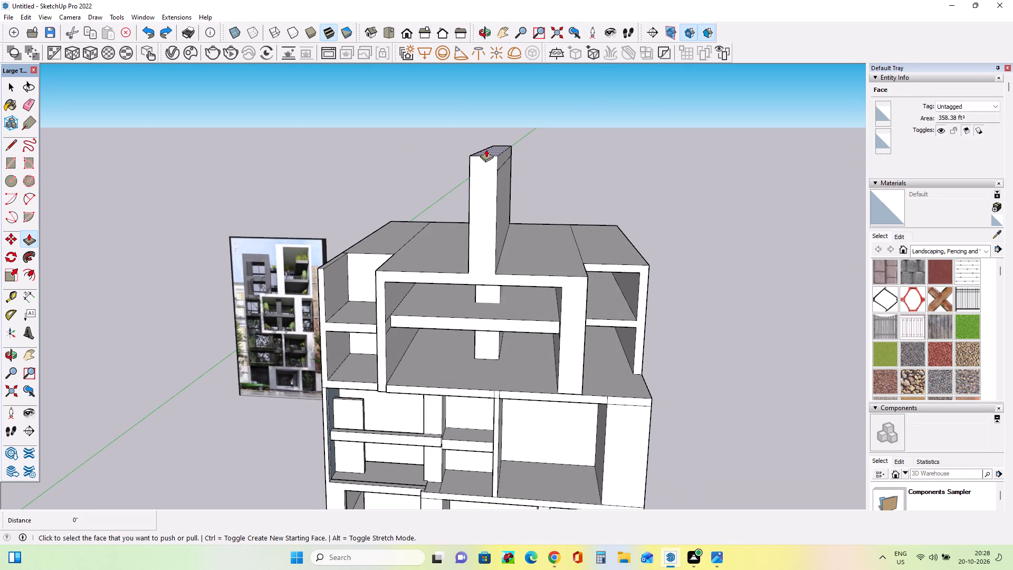
Push/Pull the rooftop wall's top face up by about 11' 3 5/8".
click(486, 149)
click(500, 97)
Erase the leftover horizontal edge across the rooftop wall's right side face.
middle_drag(601, 313, 347, 355)
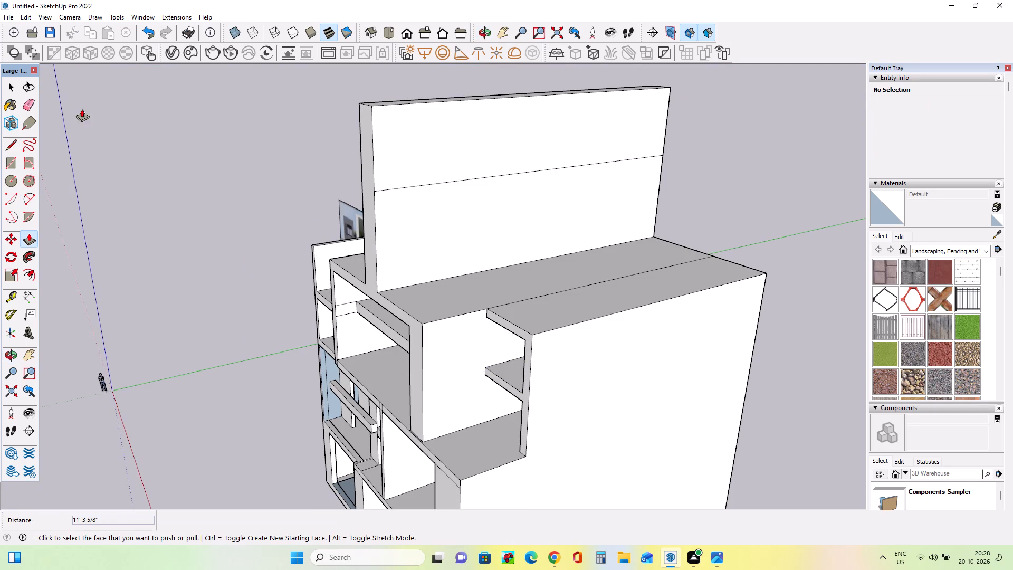
click(30, 100)
drag(412, 187, 413, 192)
Draw a rectangle 67' 5" by about 3' 2 1/2" along the top of the raised wall's right side face.
middle_drag(435, 354, 699, 410)
middle_drag(587, 376, 586, 374)
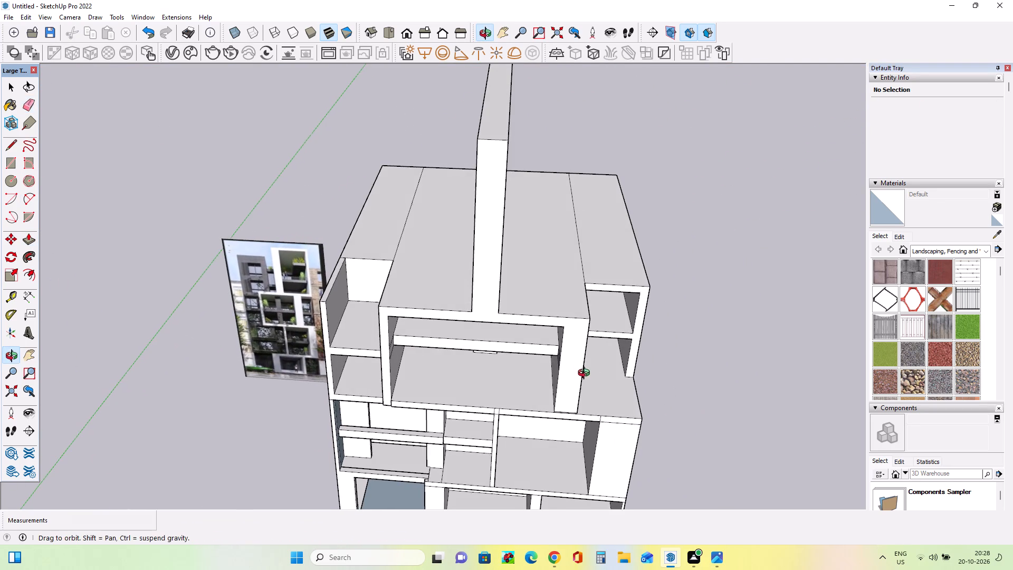
middle_drag(586, 374, 588, 365)
scroll(588, 365, down, 3)
middle_drag(616, 370, 544, 322)
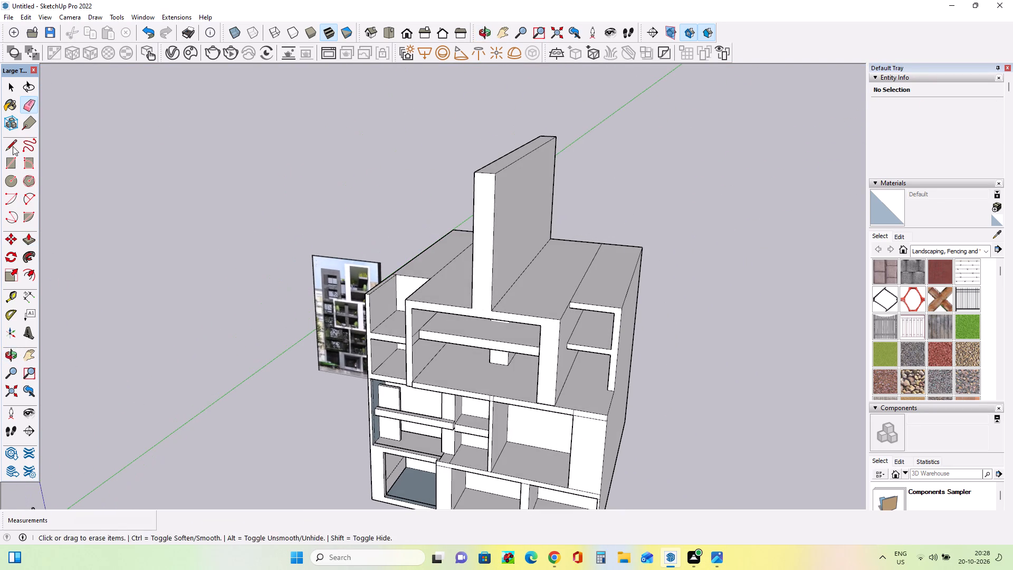
click(6, 166)
middle_drag(516, 194, 401, 242)
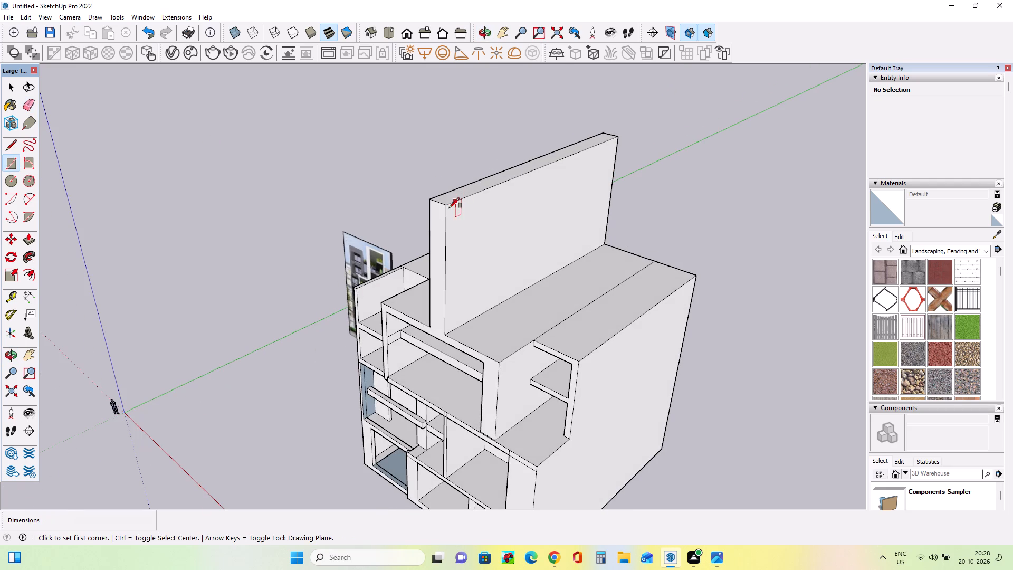
click(449, 208)
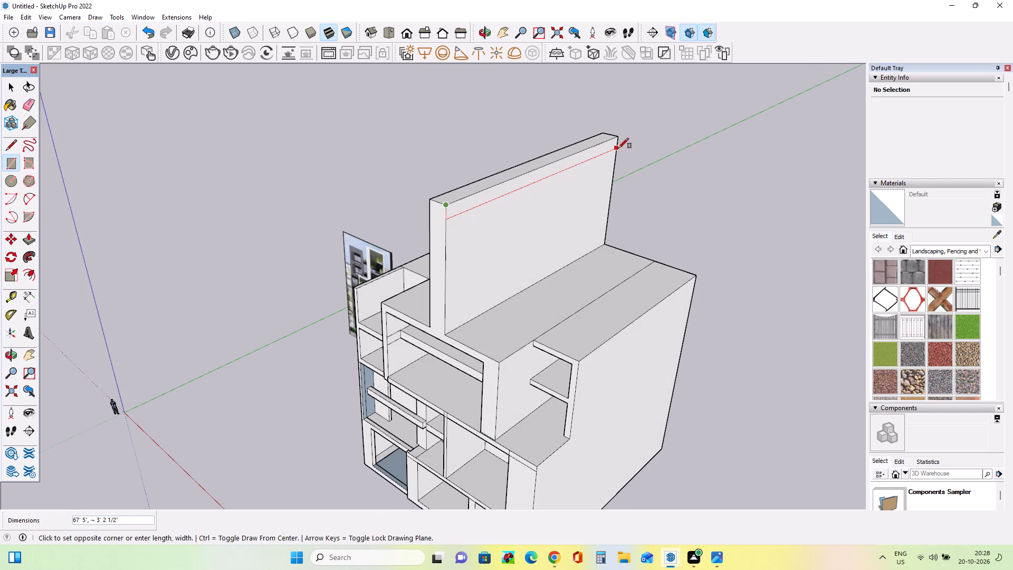
click(618, 148)
Push/Pull the upper strip outward about 27' 11 1/2" to form the rooftop frame's overhanging roof slab.
middle_drag(609, 242, 618, 248)
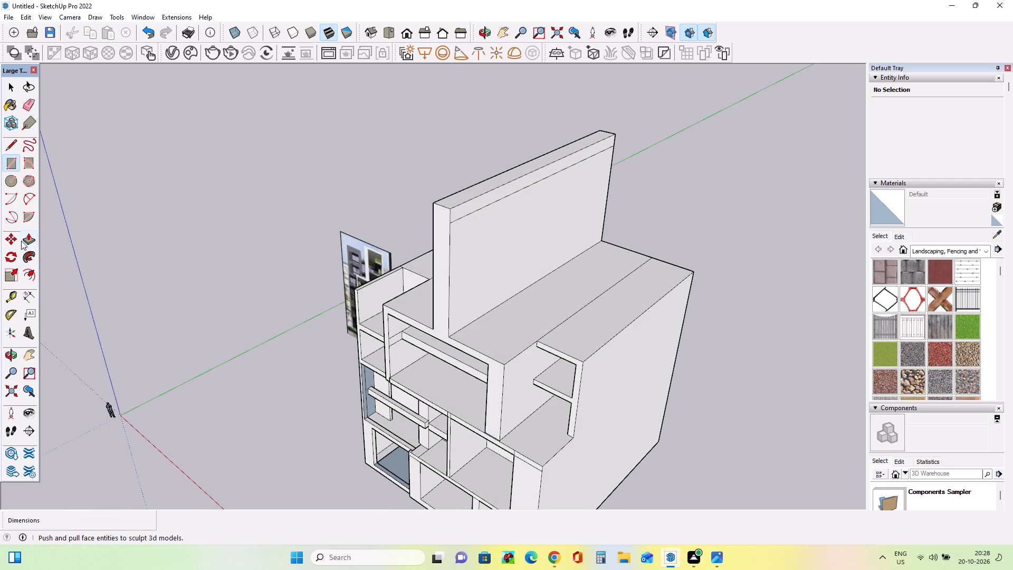
click(31, 240)
click(466, 206)
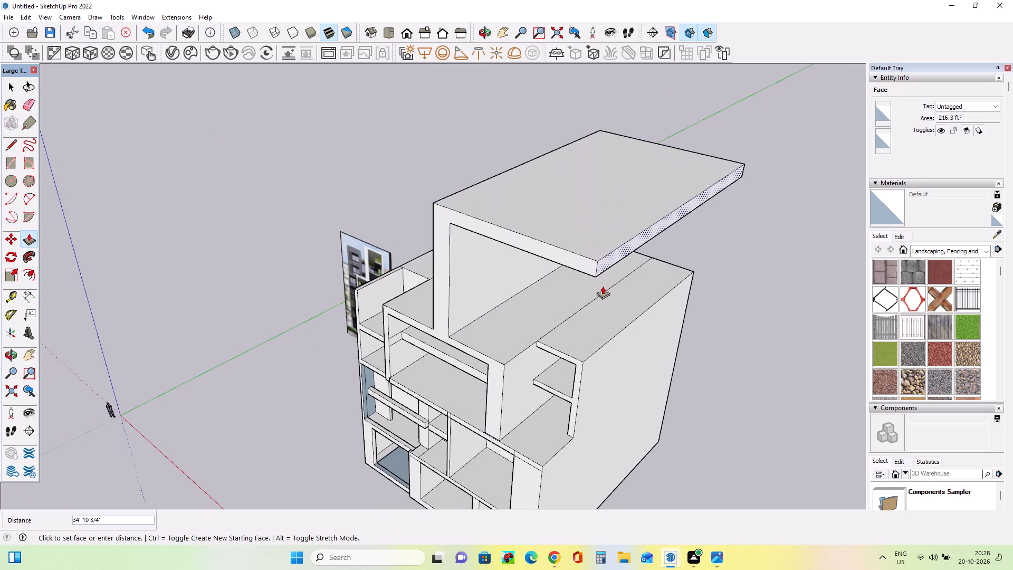
click(595, 369)
Draw a rectangle 67' 5" by about 2' 5 5/8" on the overhanging slab's underside, along its outer edge.
middle_drag(453, 411, 656, 330)
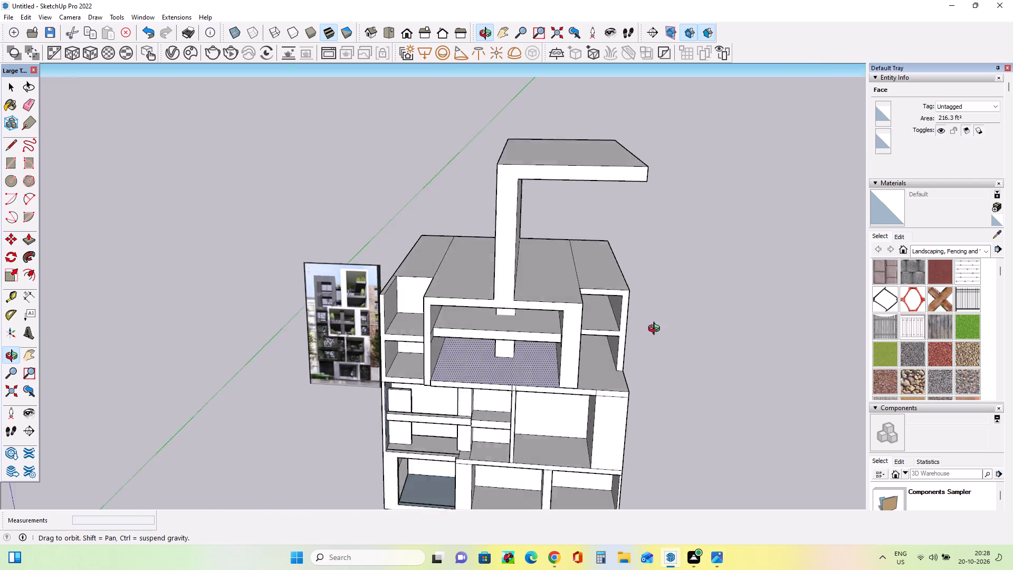
middle_drag(656, 330, 681, 335)
scroll(591, 355, down, 1)
middle_drag(640, 367, 452, 385)
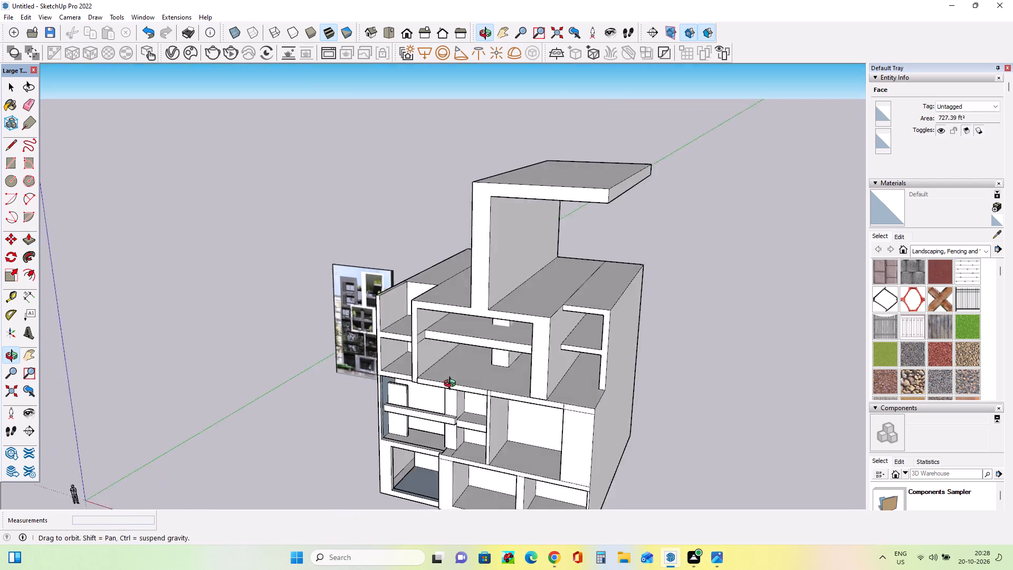
middle_drag(452, 385, 451, 386)
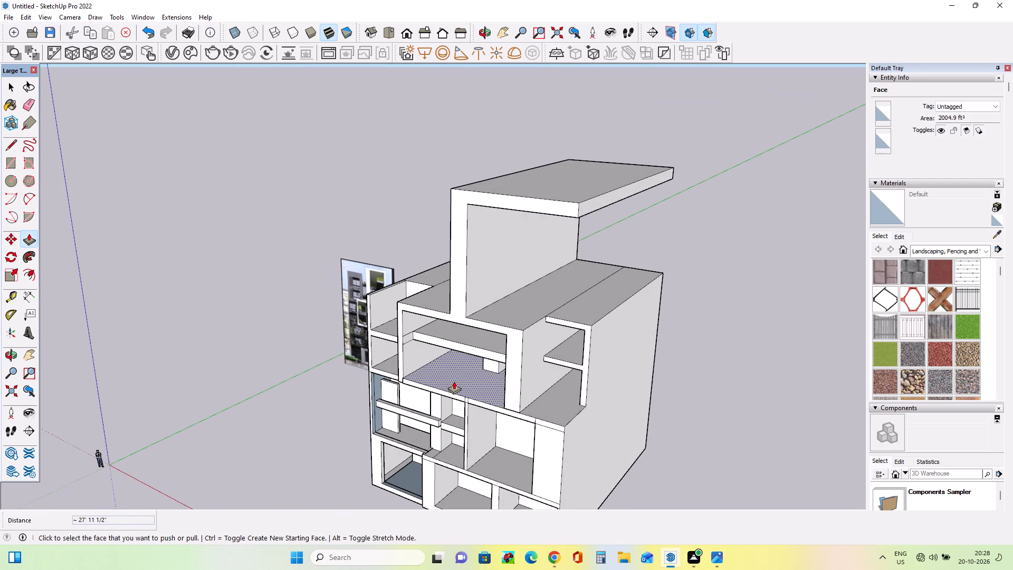
middle_drag(523, 292, 630, 317)
middle_drag(630, 301, 506, 265)
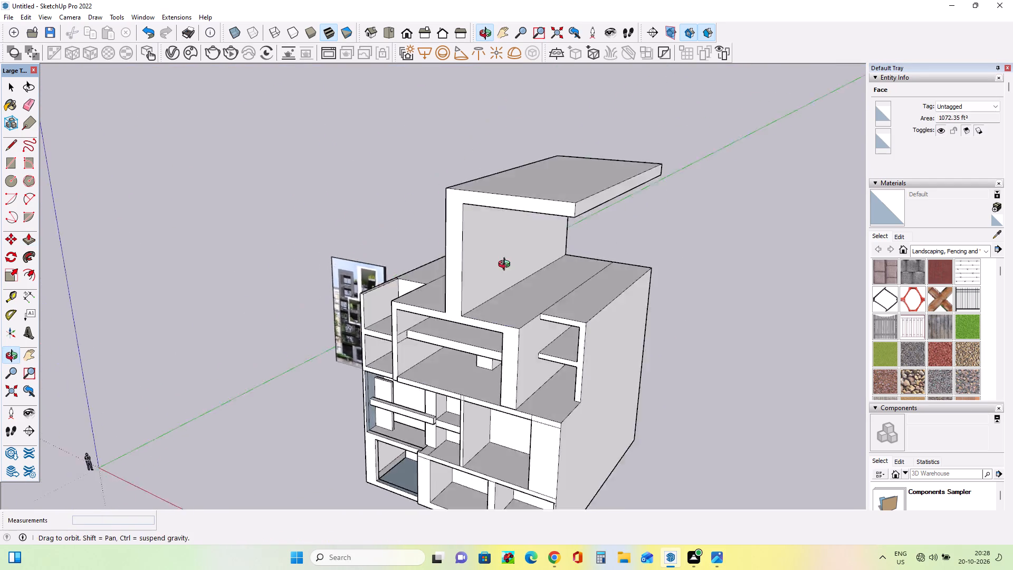
middle_drag(506, 265, 499, 170)
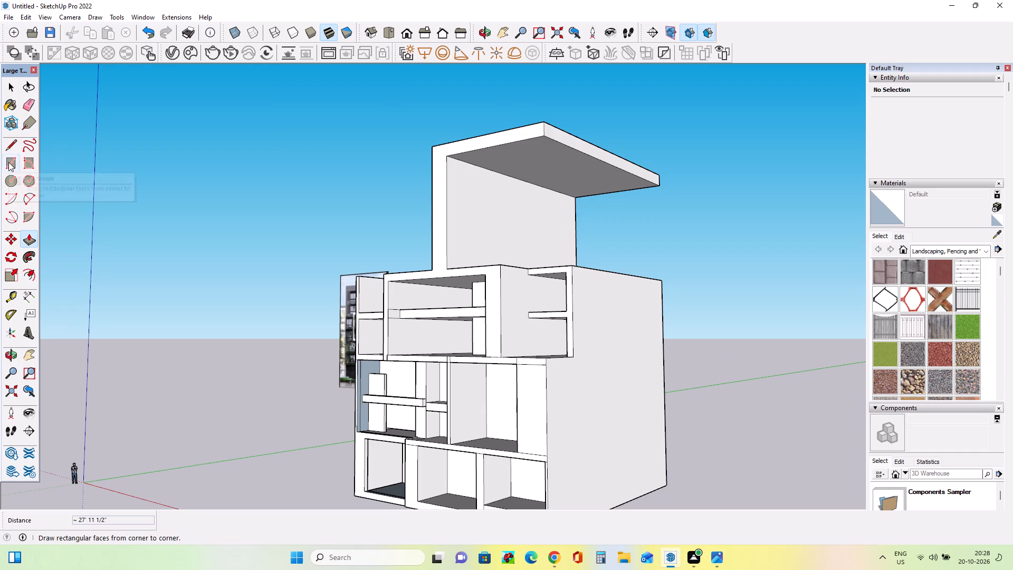
click(8, 162)
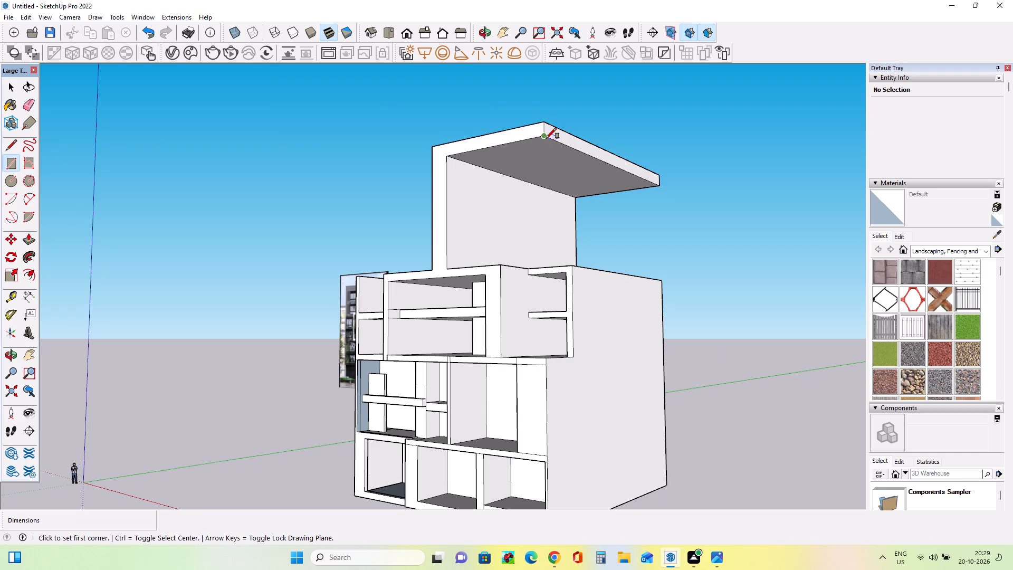
click(546, 138)
scroll(647, 194, up, 4)
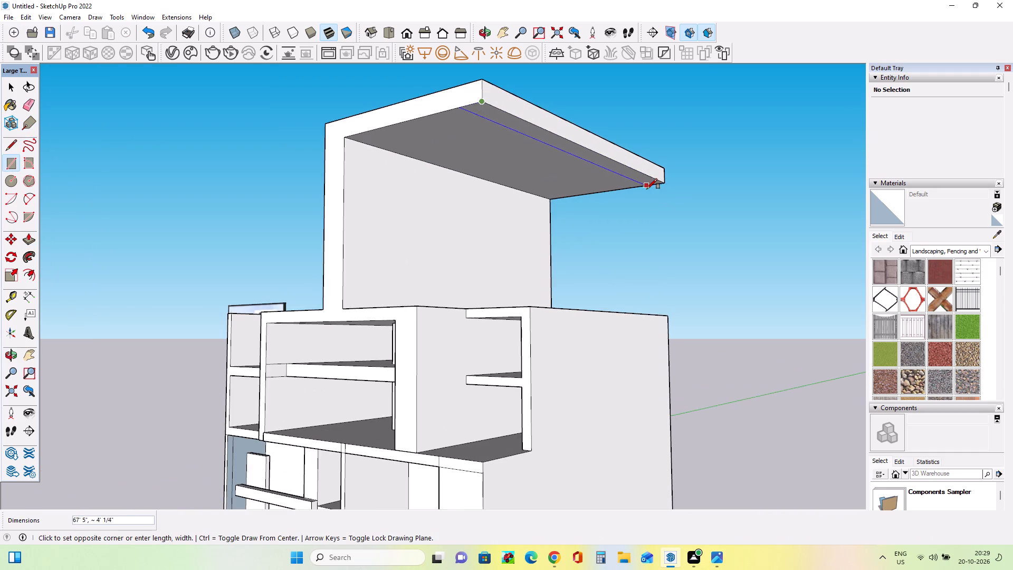
middle_drag(652, 185, 671, 145)
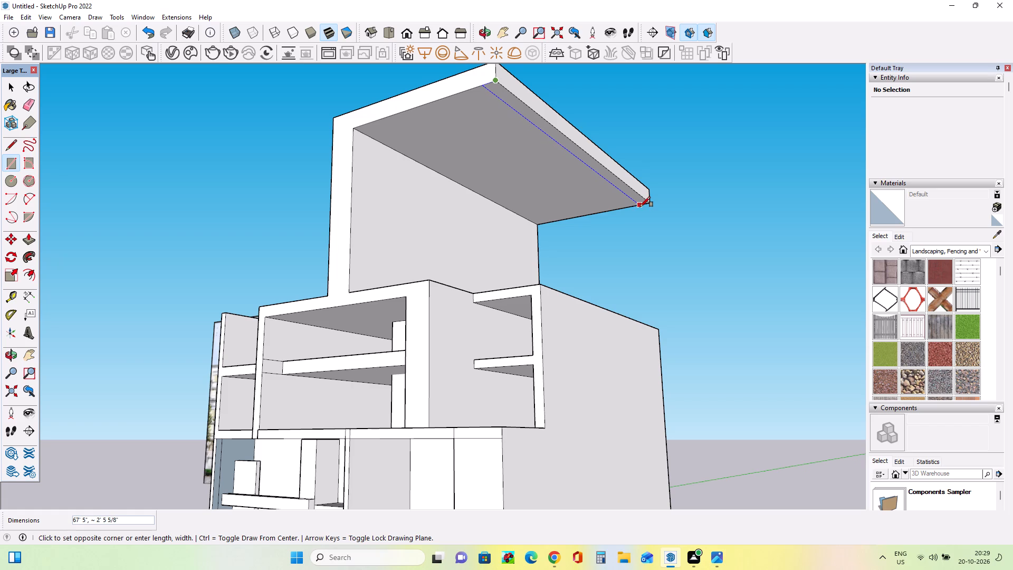
click(641, 206)
Push/Pull the underside strip down about 28' 5 3/8" to form the rooftop frame's right wall.
middle_drag(544, 240, 566, 235)
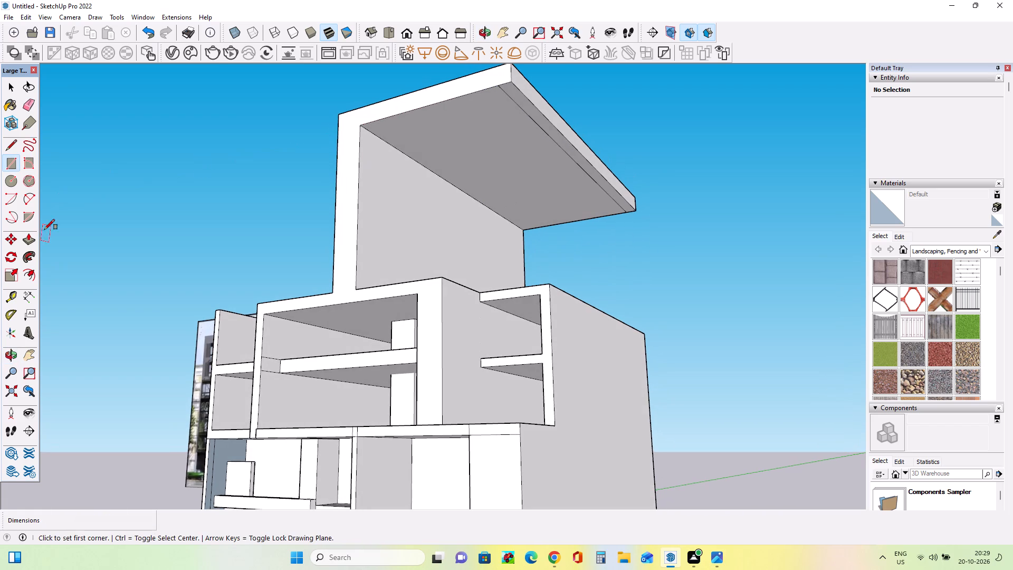
click(35, 236)
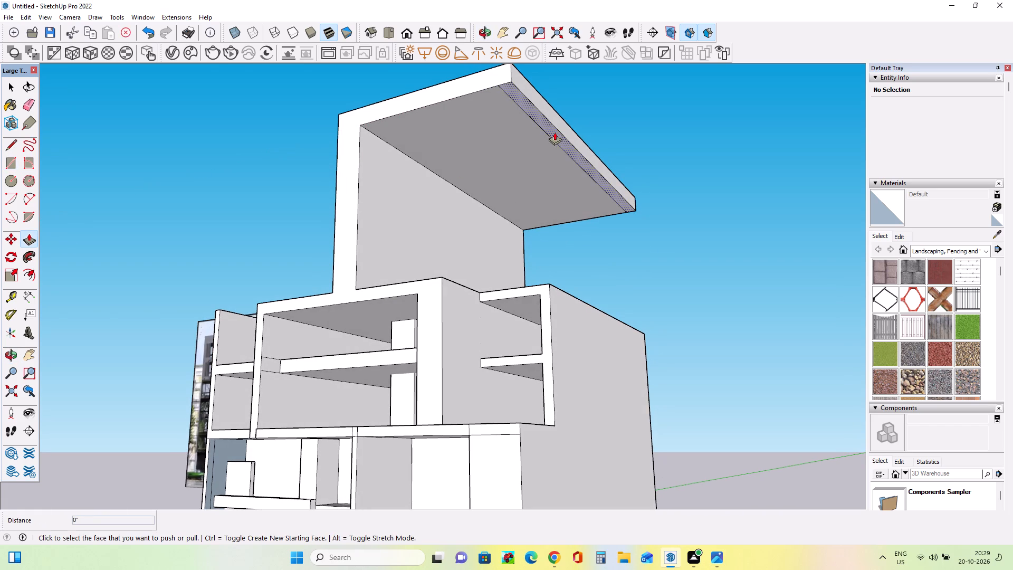
click(554, 132)
click(553, 298)
Draw a rectangle about 12' 2 1/2" long on the central roof slab's right side, from its front corner to the right bay's roof slab.
middle_drag(539, 312, 572, 365)
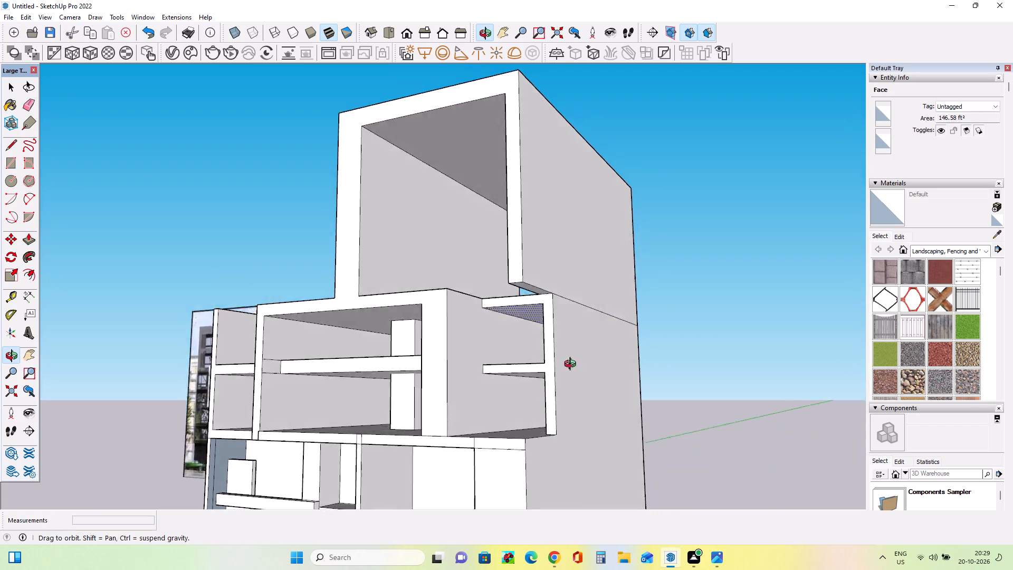
middle_drag(572, 365, 671, 438)
scroll(501, 332, up, 1)
middle_drag(517, 351, 556, 328)
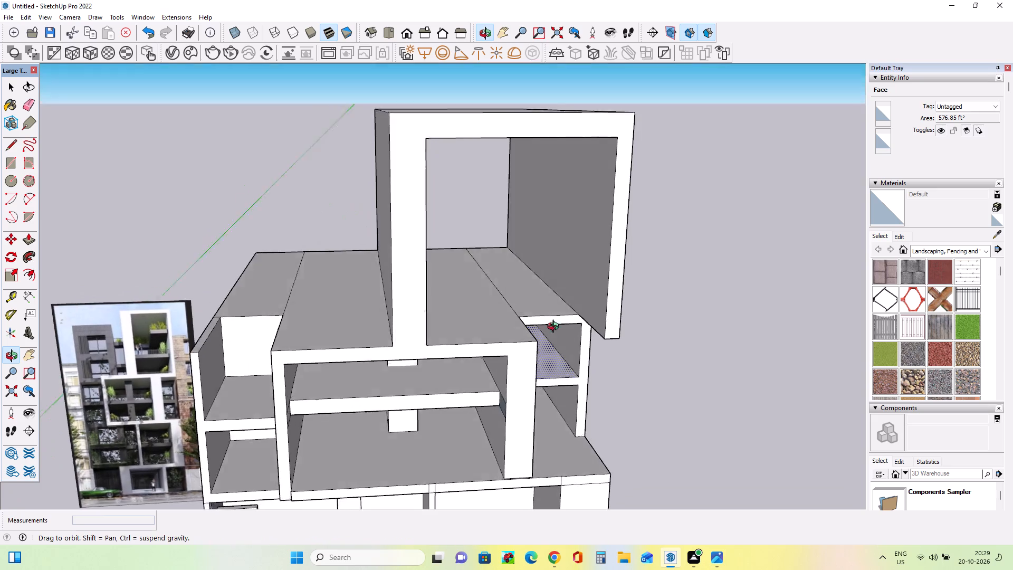
middle_drag(556, 328, 548, 293)
scroll(550, 296, up, 2)
middle_drag(545, 312, 493, 339)
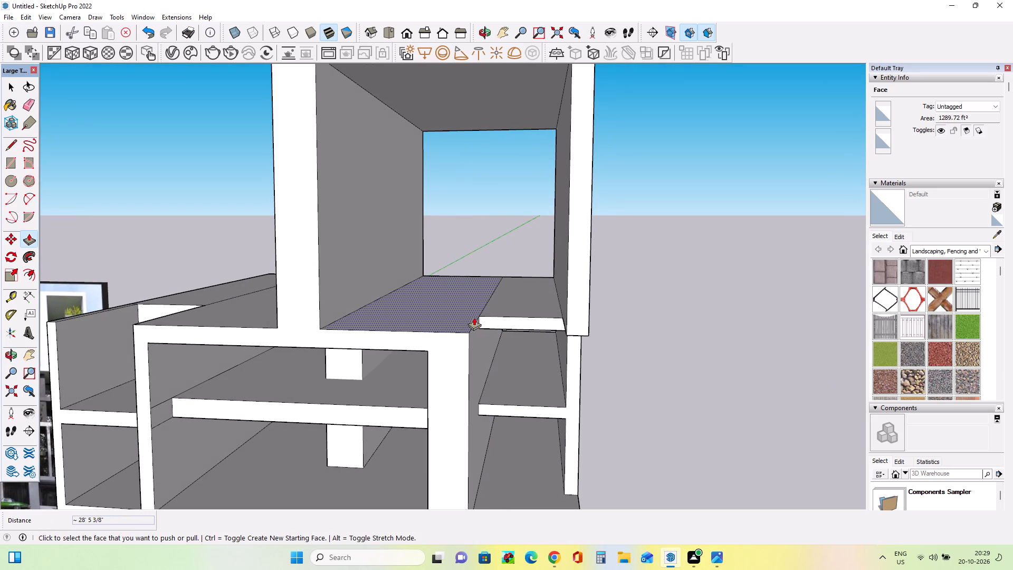
middle_click(507, 349)
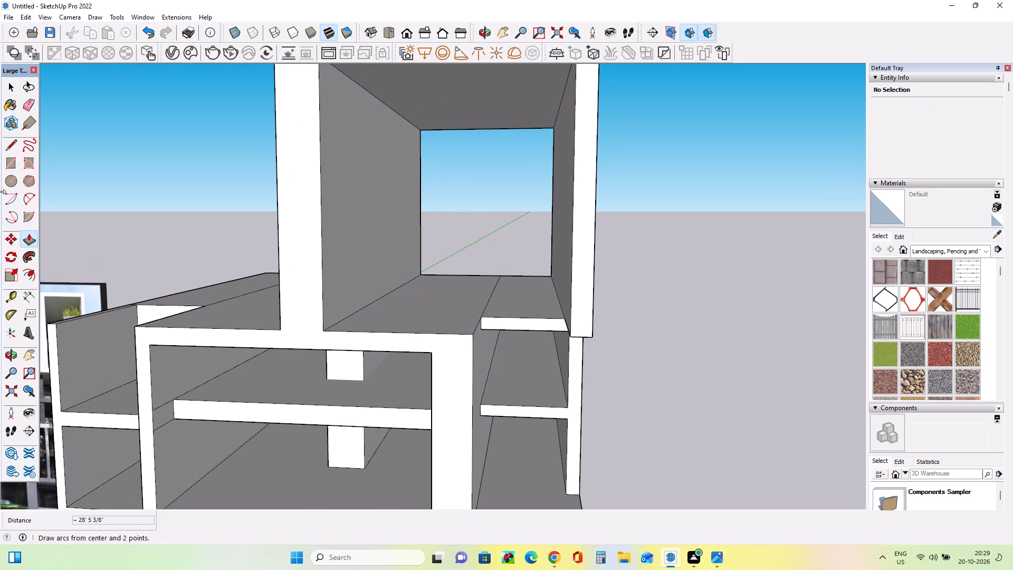
click(6, 158)
middle_drag(306, 350, 309, 343)
middle_drag(493, 328, 418, 351)
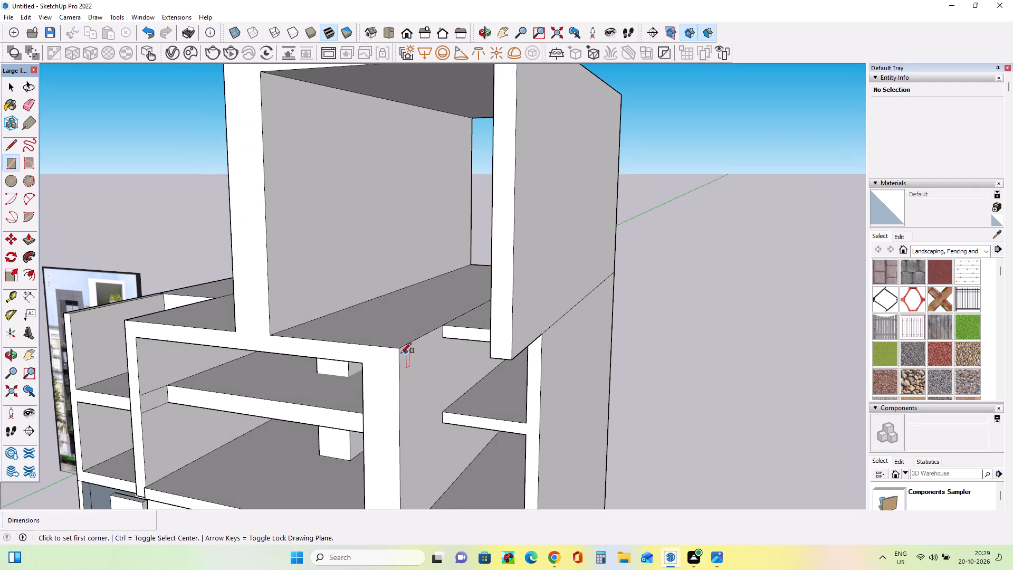
click(399, 354)
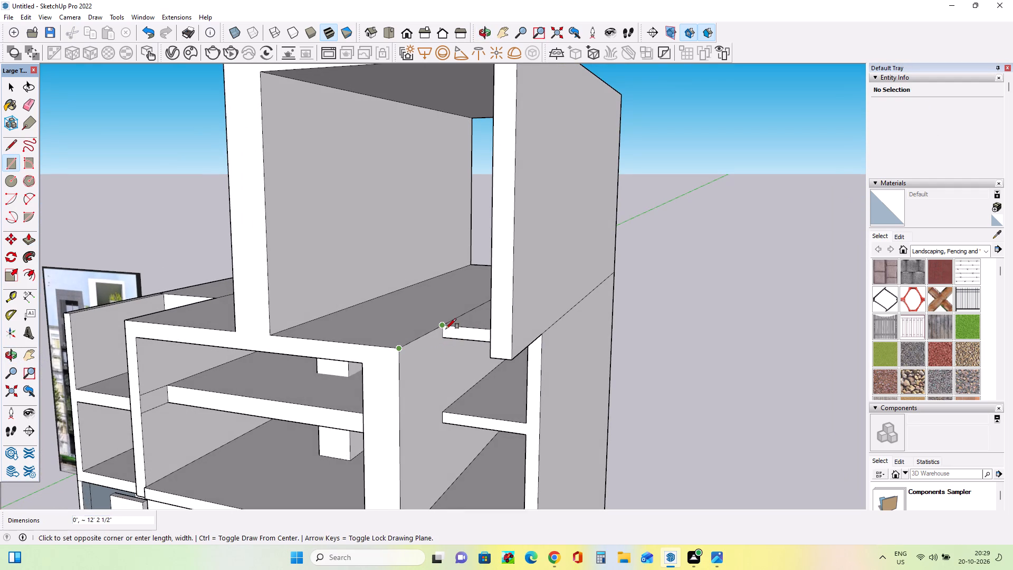
click(446, 327)
click(444, 337)
Push/Pull the rectangle on the central roof slab's right side outward 9' 9 7/8" to the rooftop frame's right wall.
scroll(434, 401, up, 1)
middle_drag(434, 401, 471, 402)
click(32, 240)
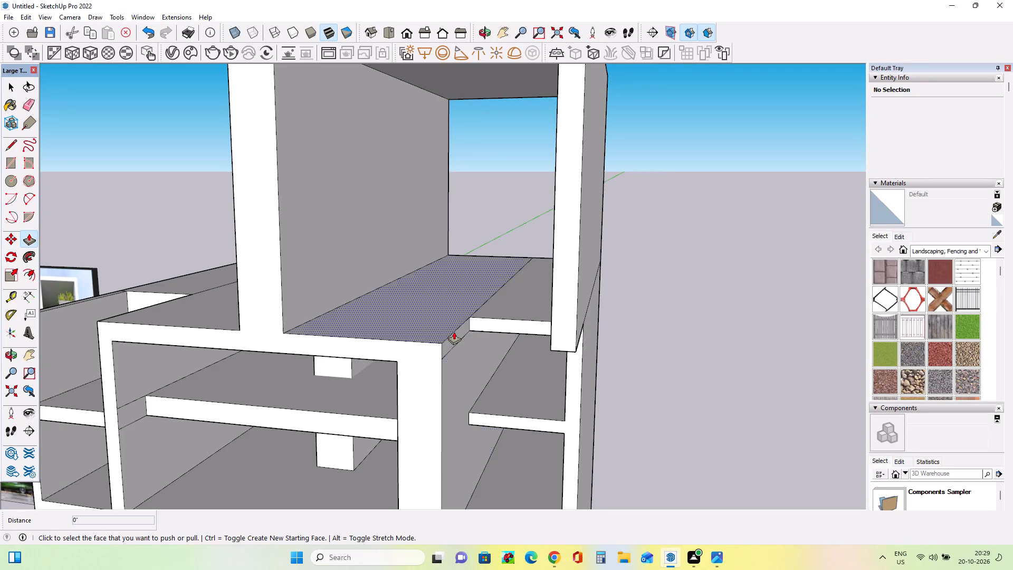
click(455, 339)
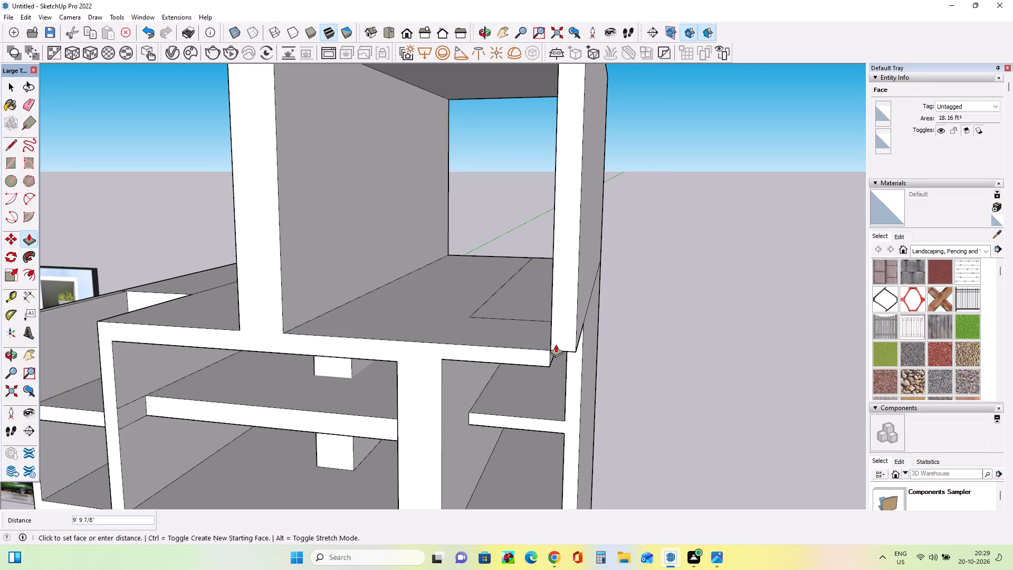
click(556, 344)
Push/Pull the extended slab's end face about 2' 2 3/4" further, beneath the rooftop frame's right wall.
middle_drag(532, 389, 505, 292)
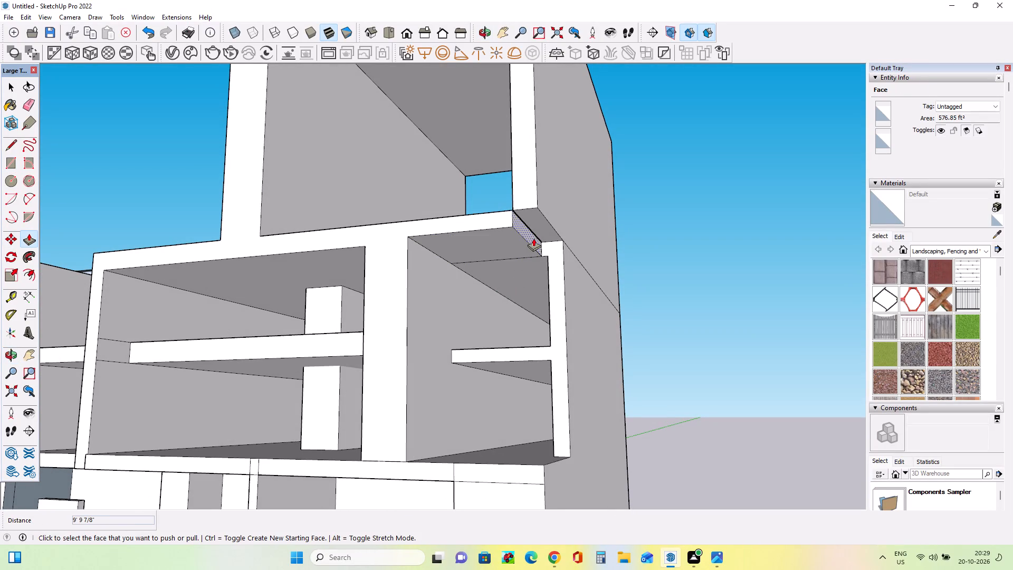
click(533, 238)
click(560, 232)
Erase the leftover joint edges on the roof slab's top surface inside the rooftop frame.
middle_drag(617, 386, 676, 479)
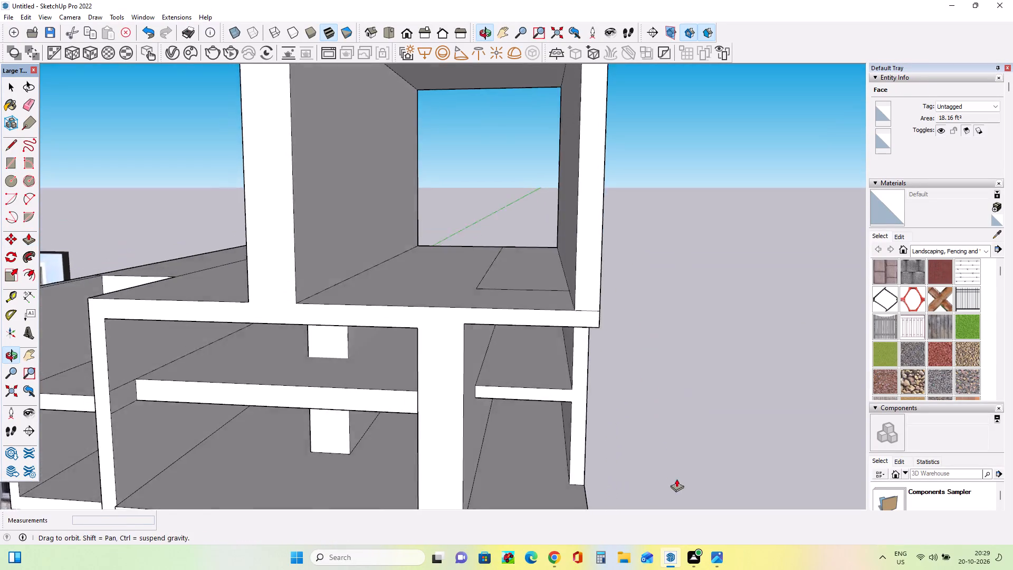
middle_drag(676, 479, 676, 479)
scroll(664, 460, down, 3)
middle_drag(578, 411, 584, 406)
scroll(530, 367, down, 2)
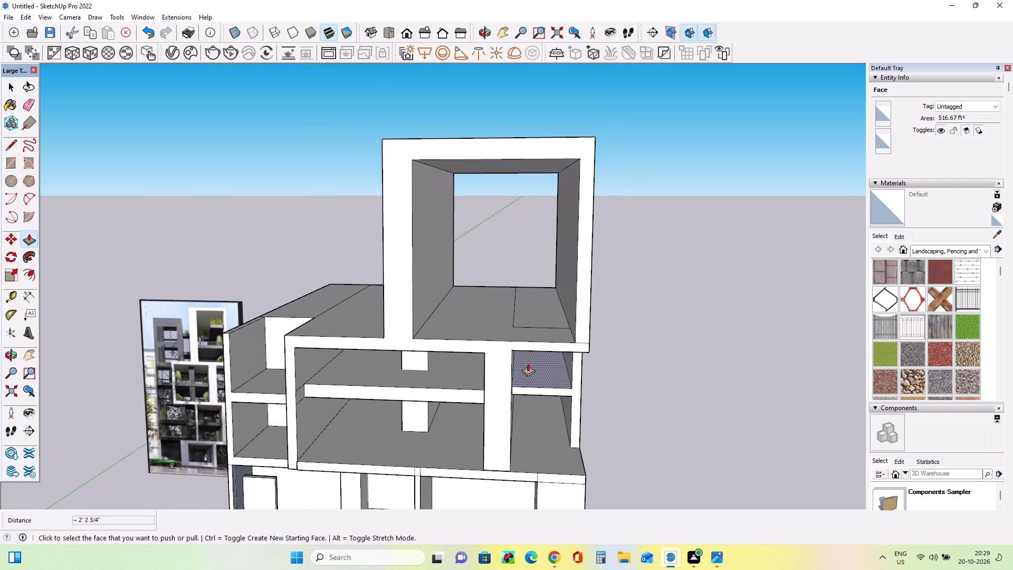
scroll(528, 363, down, 2)
middle_drag(527, 365, 556, 367)
scroll(556, 367, down, 3)
middle_drag(554, 357, 553, 384)
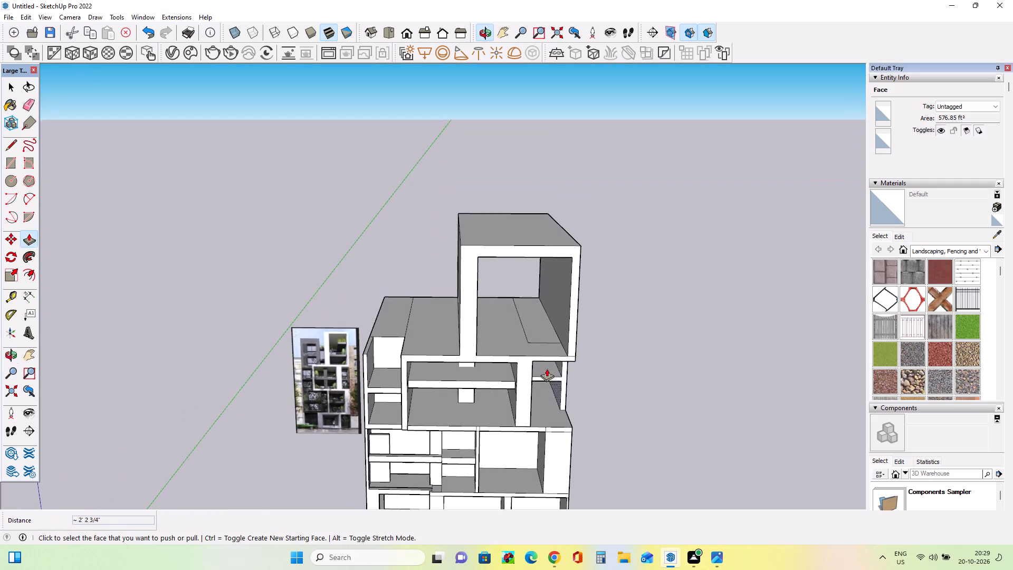
middle_drag(540, 336, 490, 313)
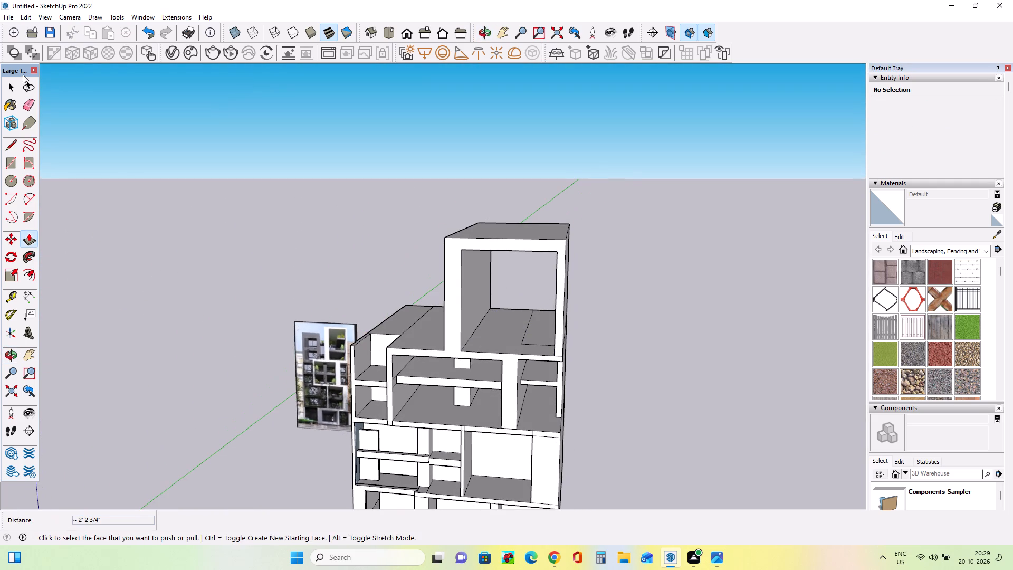
click(24, 108)
click(530, 344)
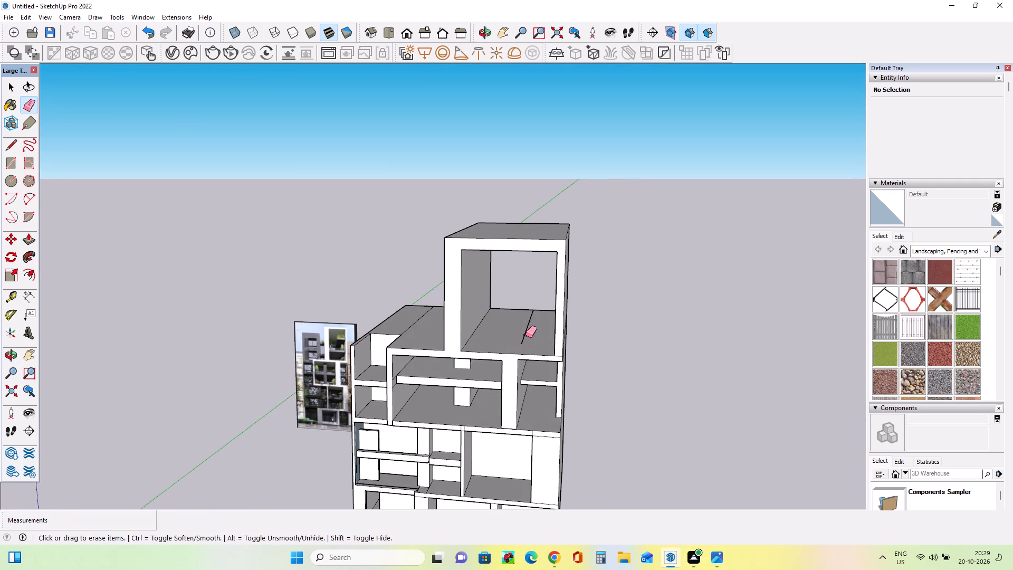
click(525, 335)
Erase the leftover joint edge on the underside of the extended roof slab, above the right bay.
middle_drag(486, 362, 536, 270)
middle_drag(594, 388, 558, 320)
scroll(547, 344, up, 3)
click(553, 327)
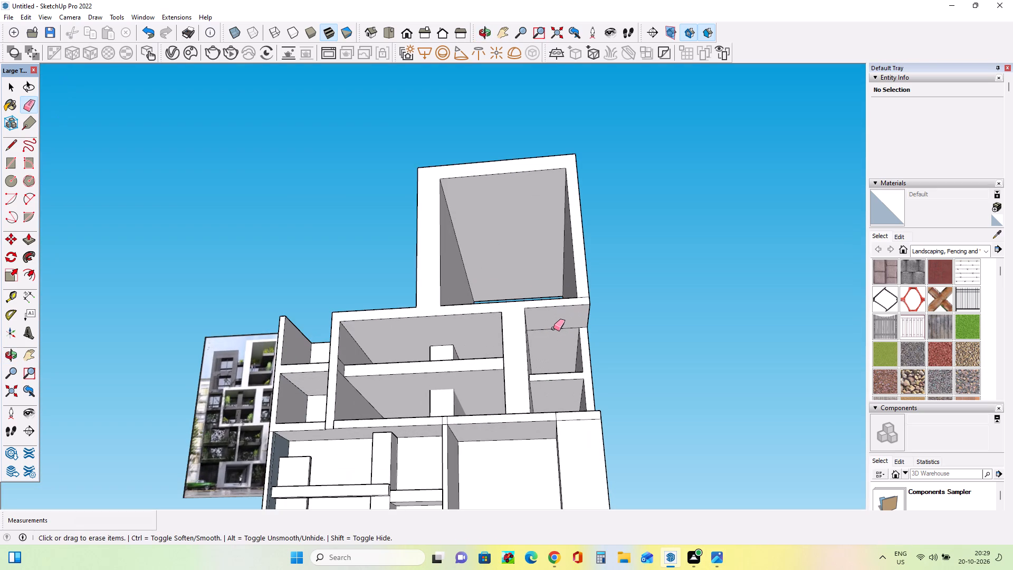
click(554, 328)
Examine the balconies inside the white rooftop frame in the reference photo and compare them with the model.
middle_drag(471, 348, 487, 478)
scroll(488, 379, down, 3)
middle_drag(465, 372, 482, 390)
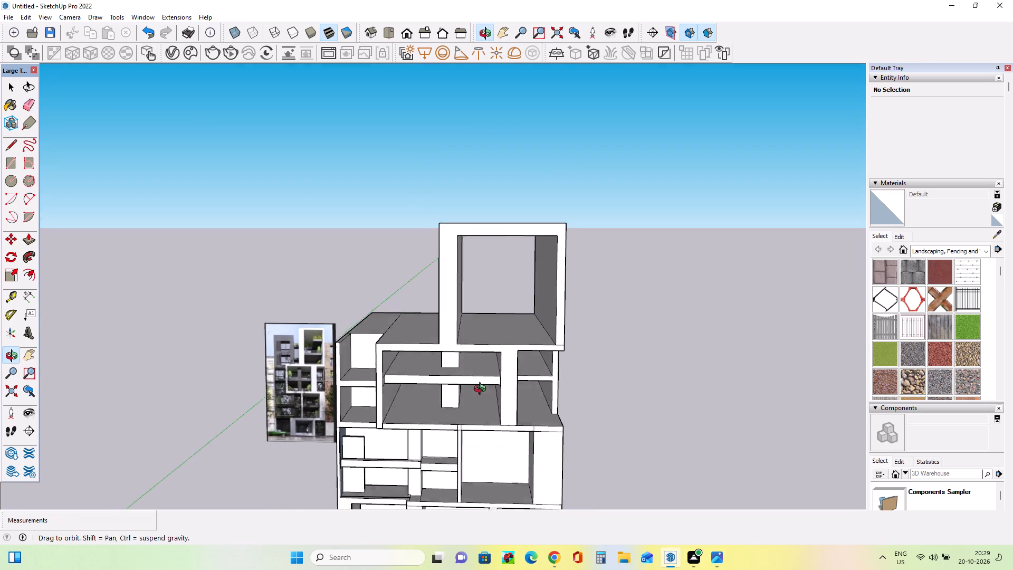
middle_drag(482, 390, 483, 391)
scroll(272, 329, up, 14)
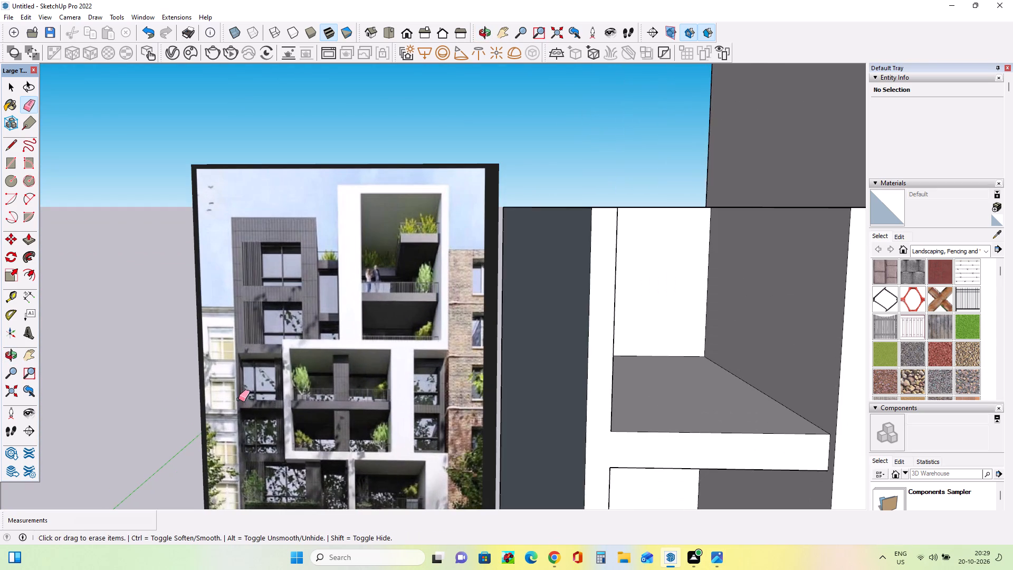
middle_drag(238, 399, 214, 403)
scroll(180, 391, down, 5)
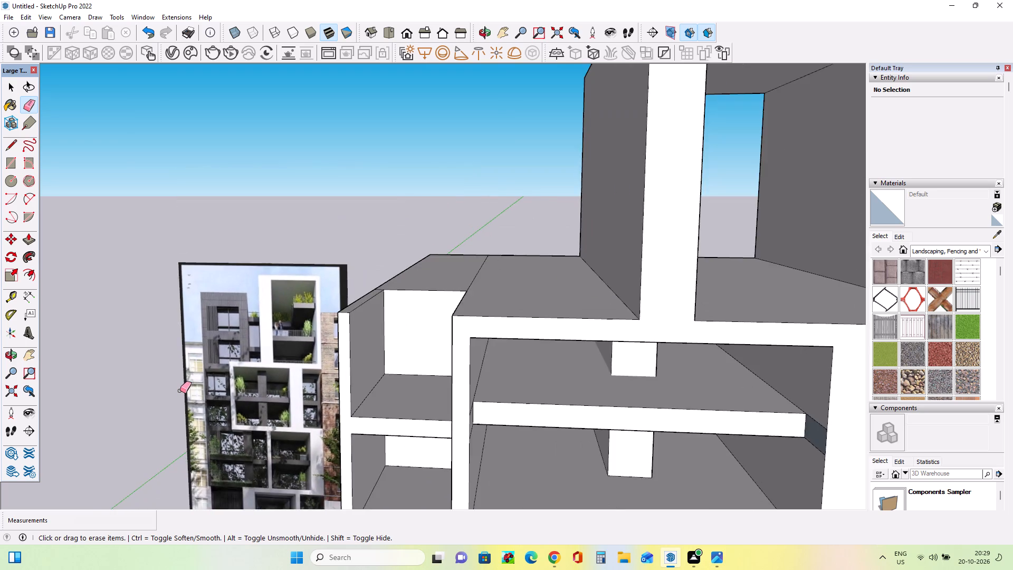
scroll(180, 391, down, 3)
scroll(501, 426, down, 4)
middle_drag(560, 408, 552, 404)
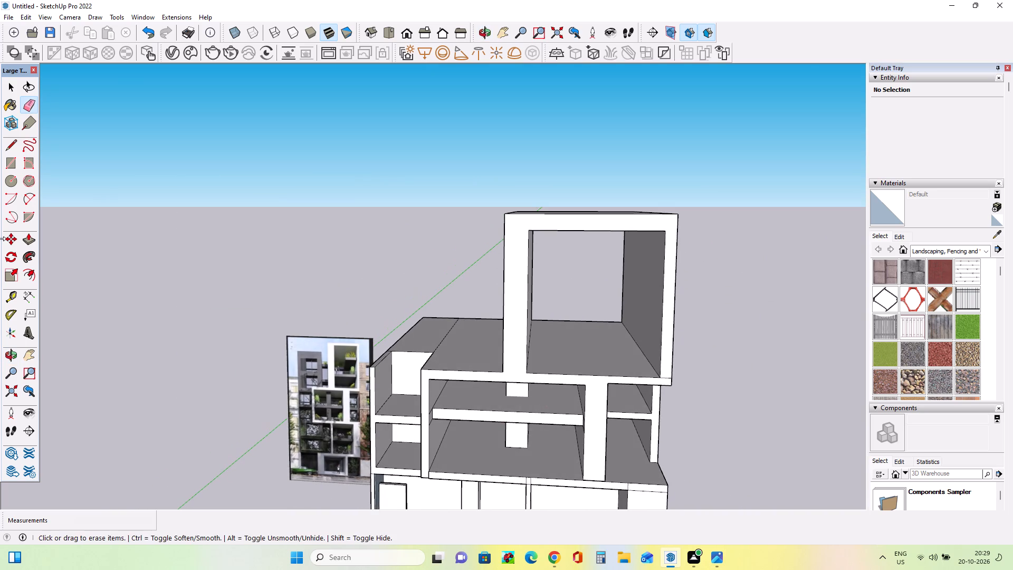
Draw a rectangle 67' 5" by about 1' 8 15/16" along the inner face of the rooftop frame's left wall.
click(11, 165)
middle_drag(585, 357, 462, 348)
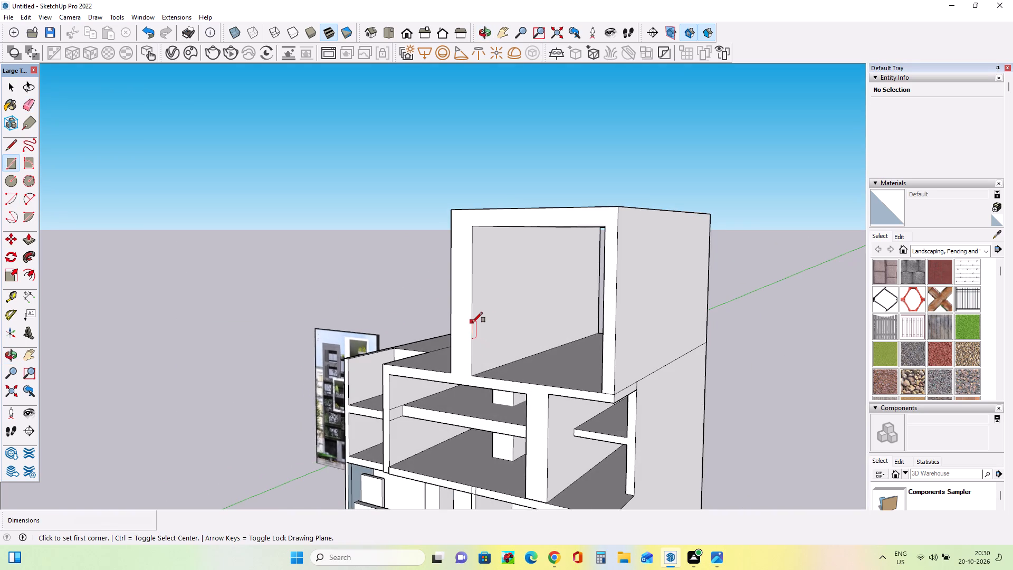
middle_click(477, 350)
middle_drag(537, 345, 738, 354)
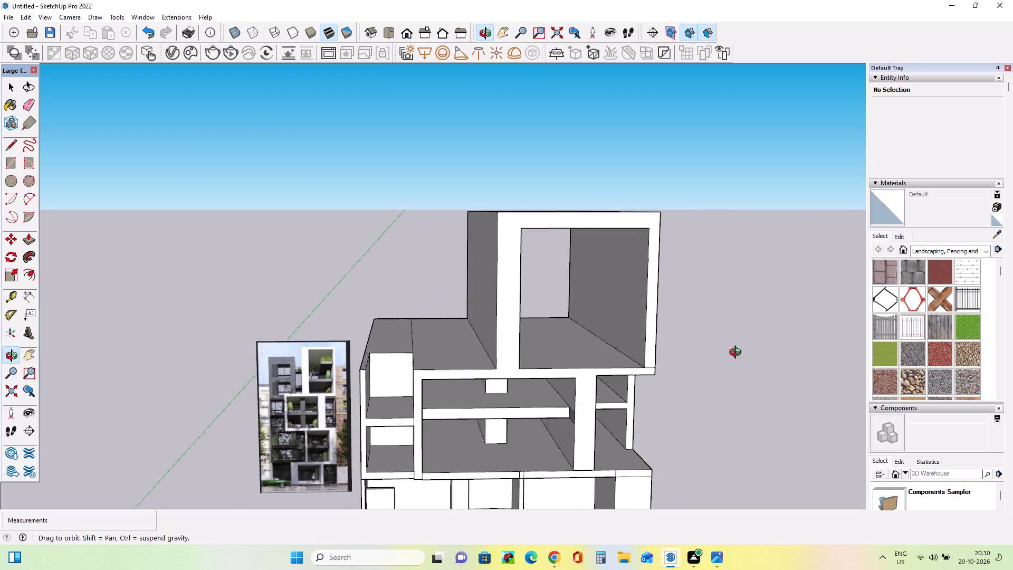
middle_drag(738, 354, 744, 353)
middle_drag(590, 321, 533, 330)
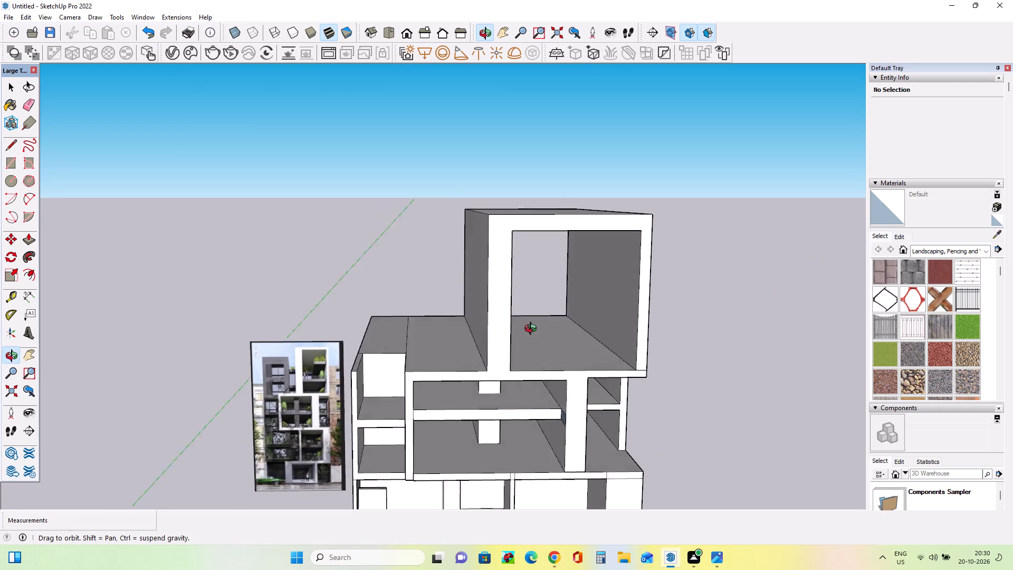
middle_drag(533, 330, 455, 341)
click(465, 329)
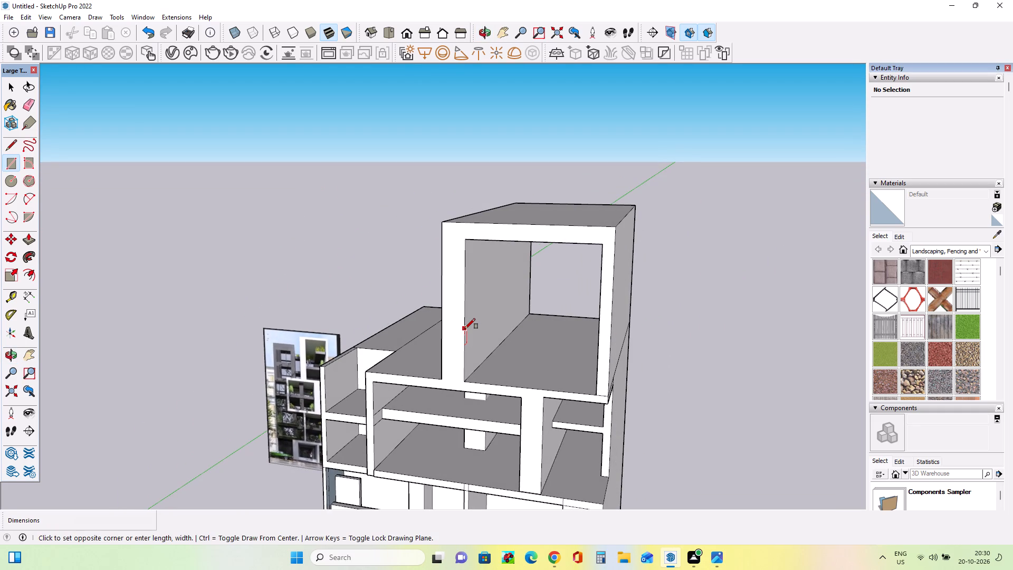
key(Escape)
key(grave)
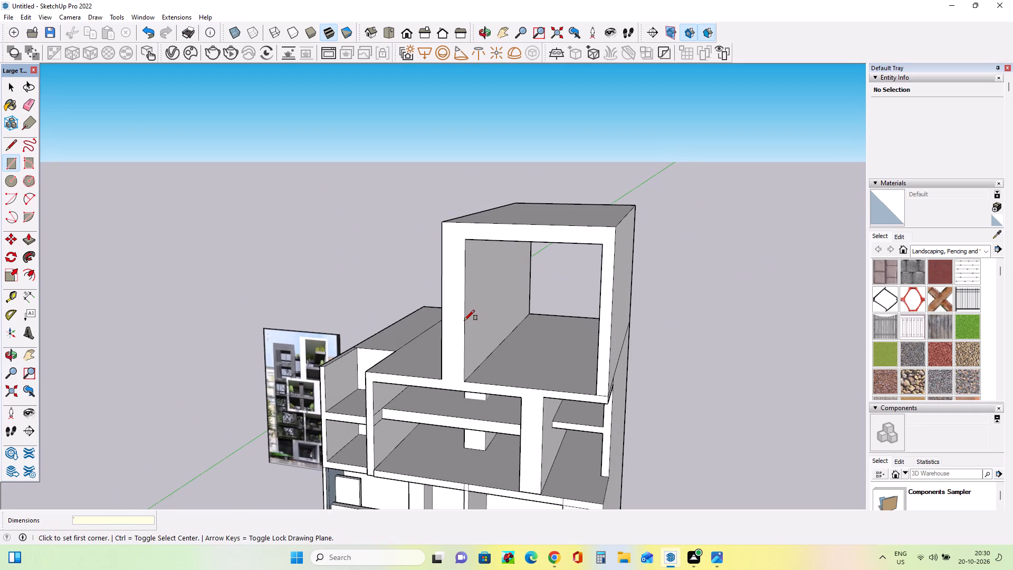
key(Escape)
click(464, 320)
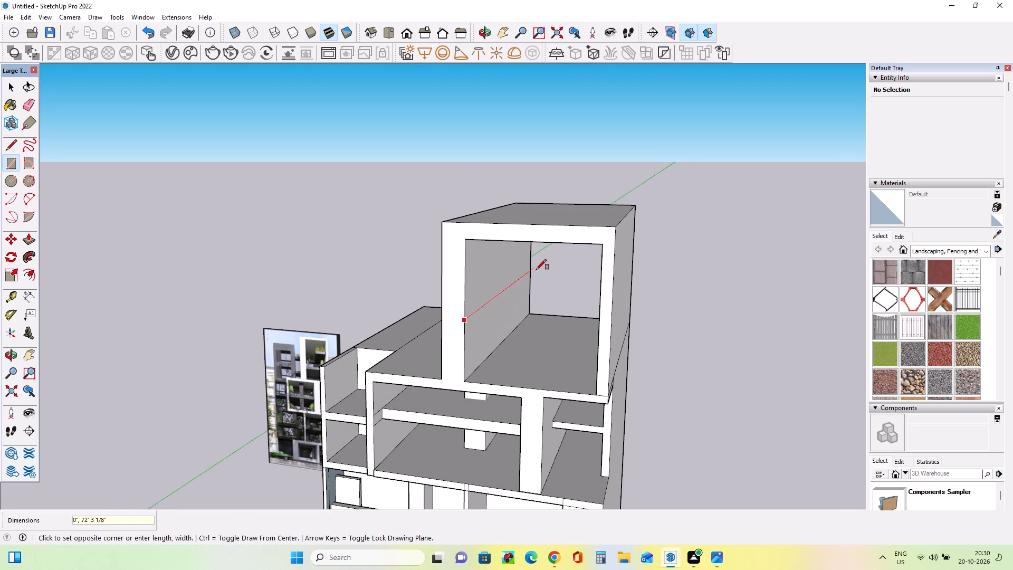
scroll(530, 277, up, 5)
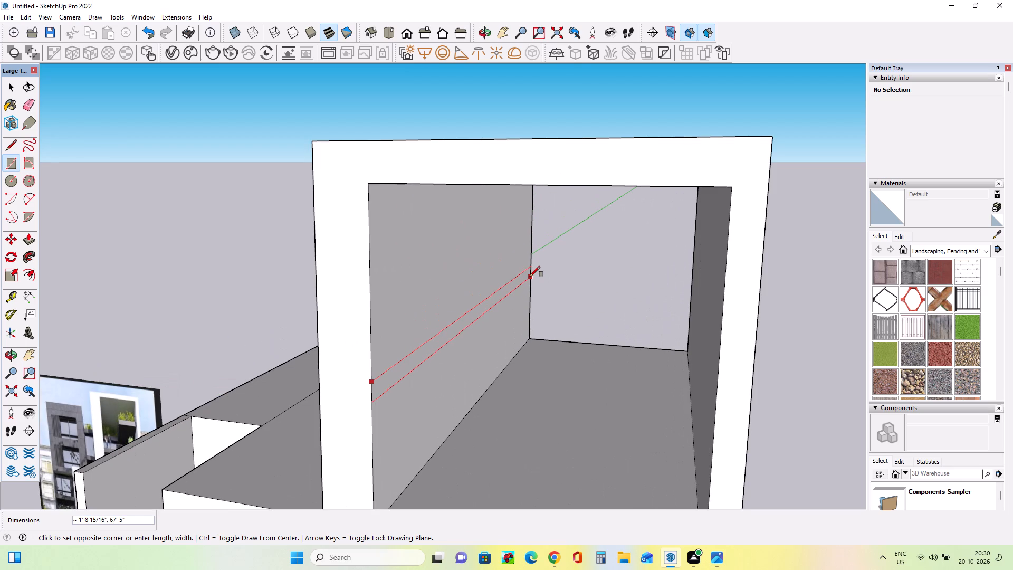
click(530, 277)
Push/Pull the strip on the left wall about 25' 9 3/8" across to the right wall to form the intermediate floor slab.
middle_drag(554, 328, 582, 305)
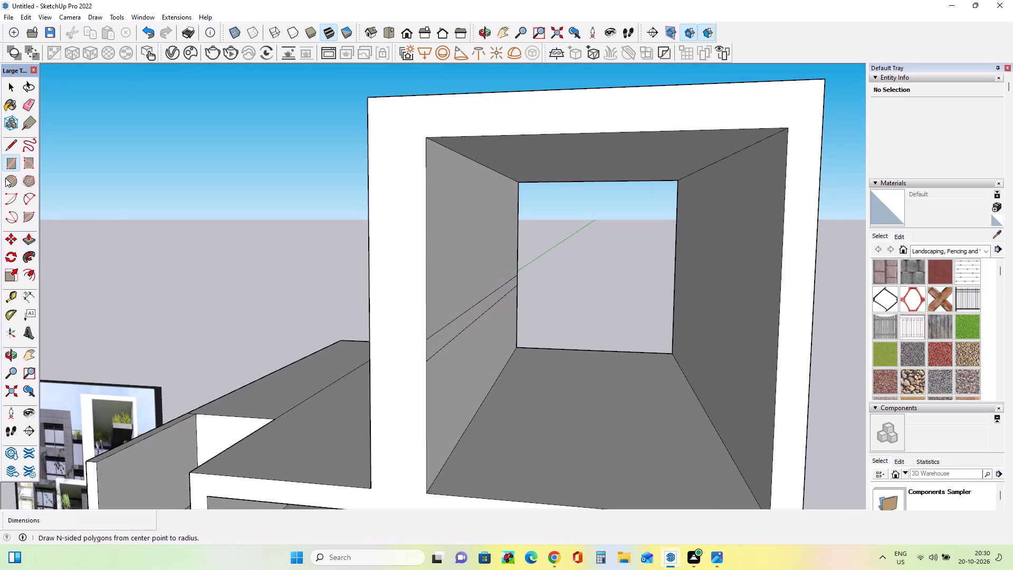
click(31, 237)
click(472, 312)
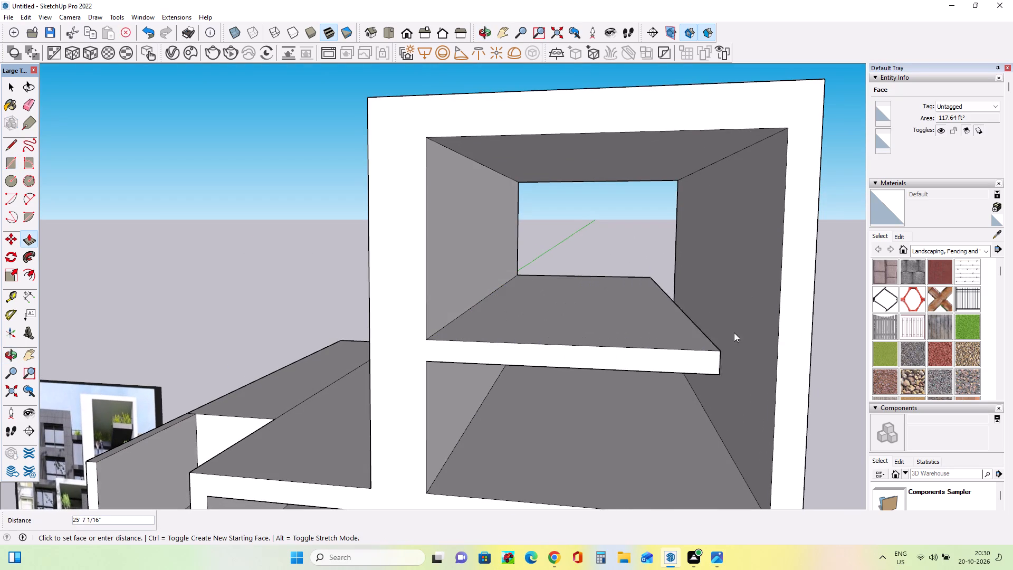
click(742, 333)
middle_drag(698, 407, 734, 404)
scroll(712, 394, down, 3)
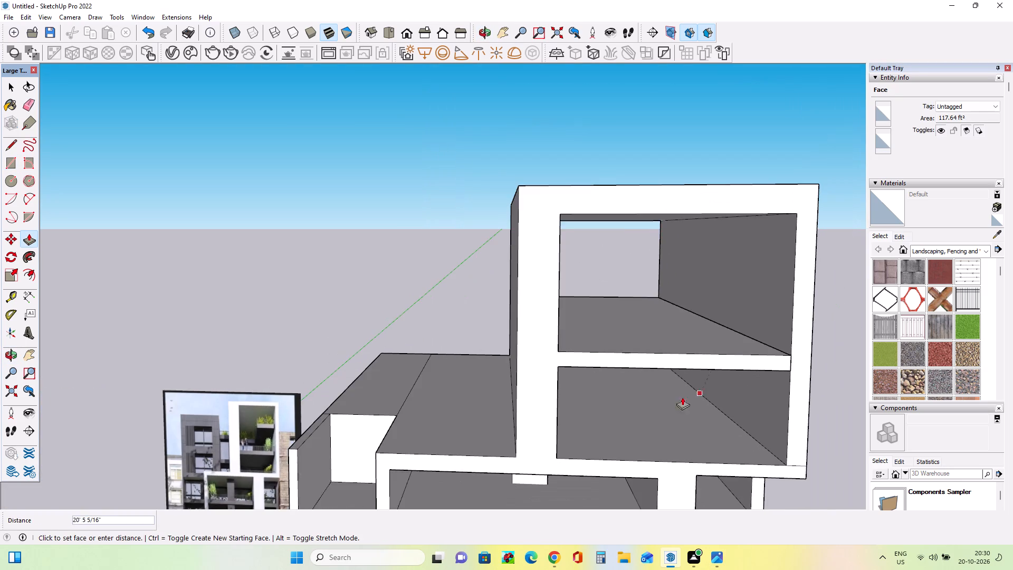
middle_drag(668, 402, 740, 373)
click(783, 359)
middle_drag(758, 387, 760, 403)
Push/Pull the rooftop frame's top face upward to make the frame taller.
middle_drag(601, 256, 491, 261)
scroll(491, 261, down, 2)
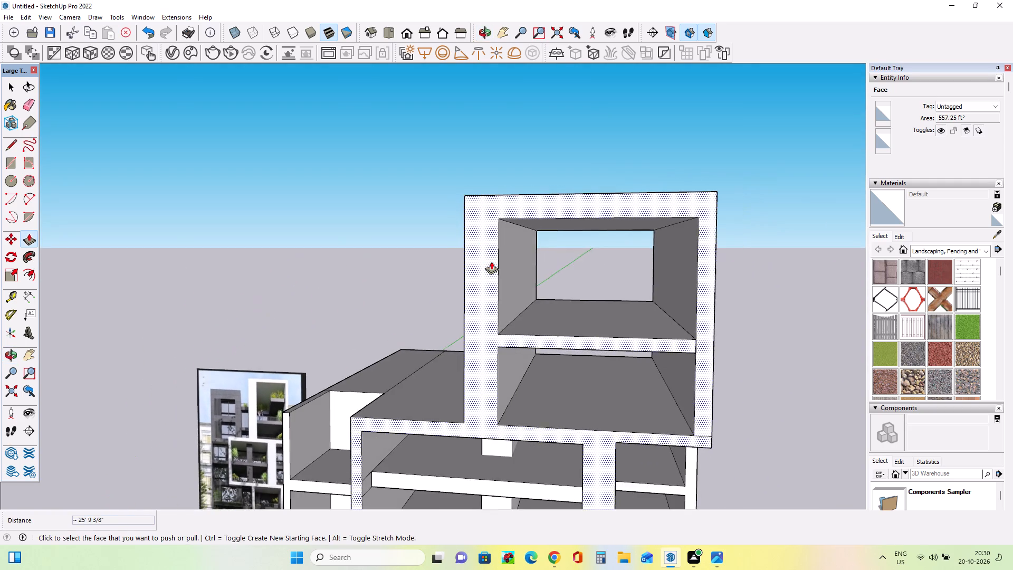
middle_drag(512, 310, 536, 378)
scroll(536, 378, down, 1)
click(31, 234)
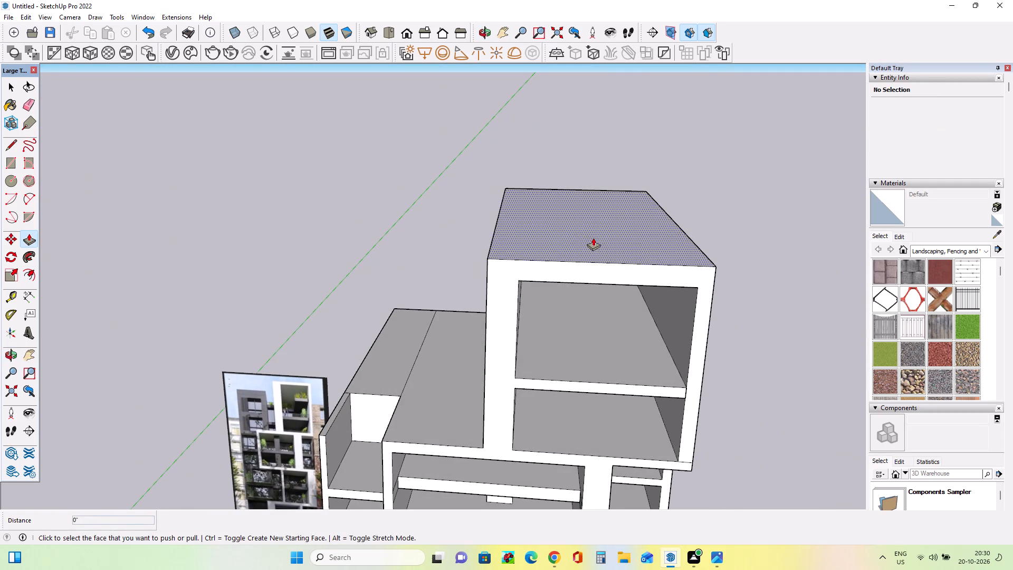
click(593, 237)
click(591, 207)
Push/Pull the rooftop frame's ceiling face up 5' 7 1/2" to thin the raised roof slab.
middle_drag(632, 341, 629, 144)
click(622, 169)
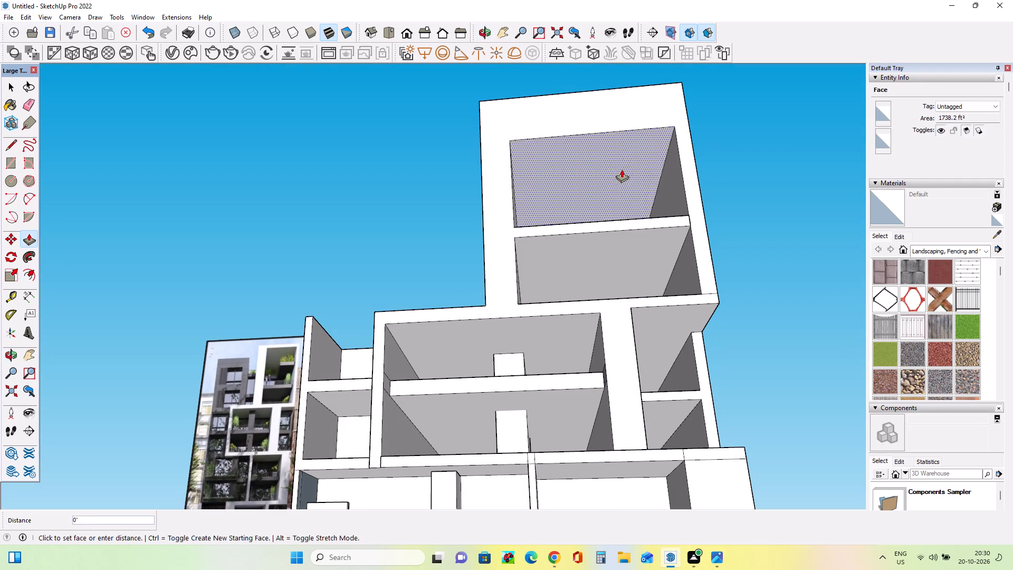
drag(616, 142, 616, 153)
Examine the upper balcony within the rooftop frame in the reference photo and compare it with the model.
middle_drag(570, 297, 580, 454)
scroll(580, 454, down, 1)
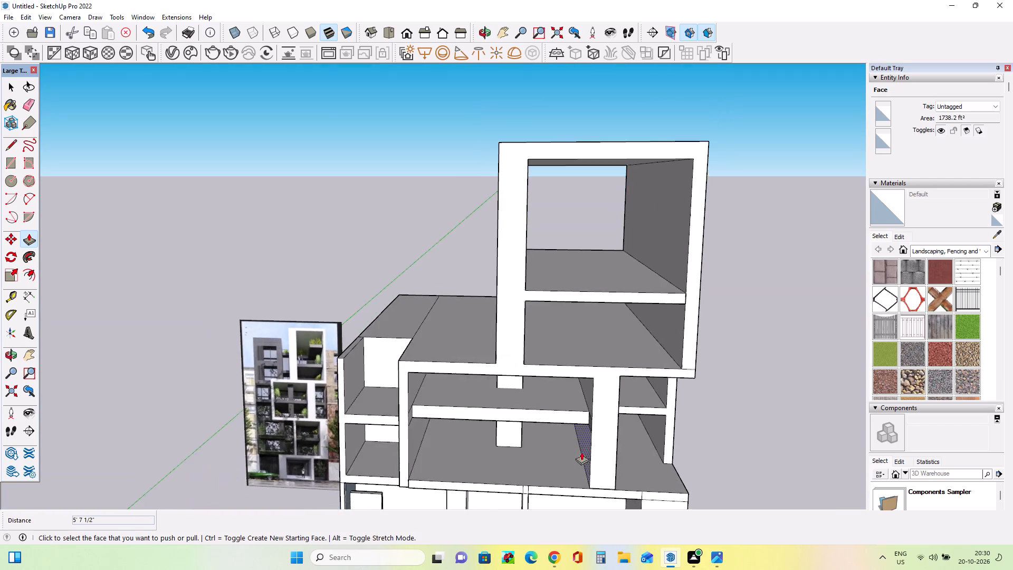
scroll(581, 452, down, 2)
scroll(346, 392, up, 16)
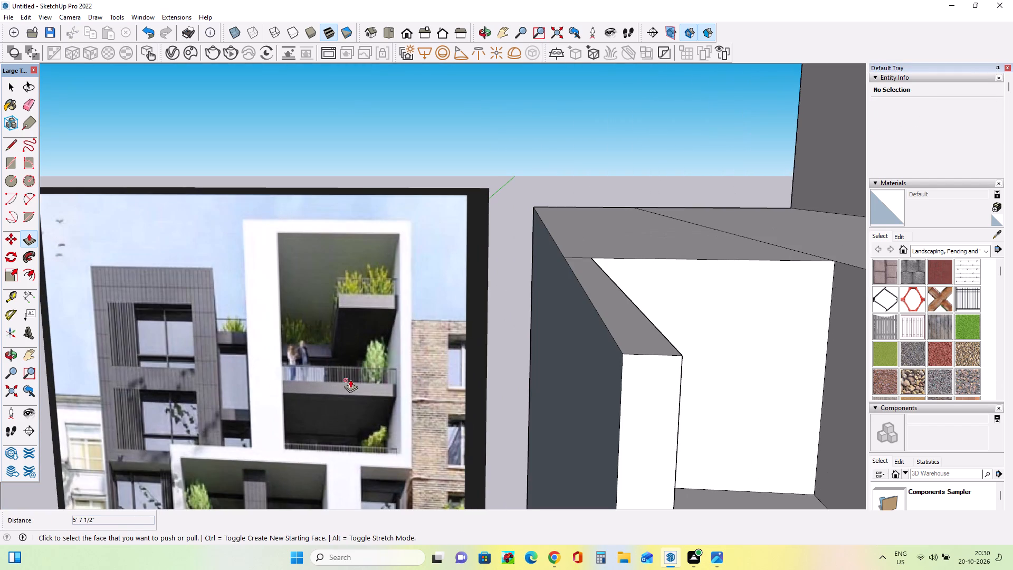
middle_drag(348, 380, 343, 385)
scroll(299, 383, down, 12)
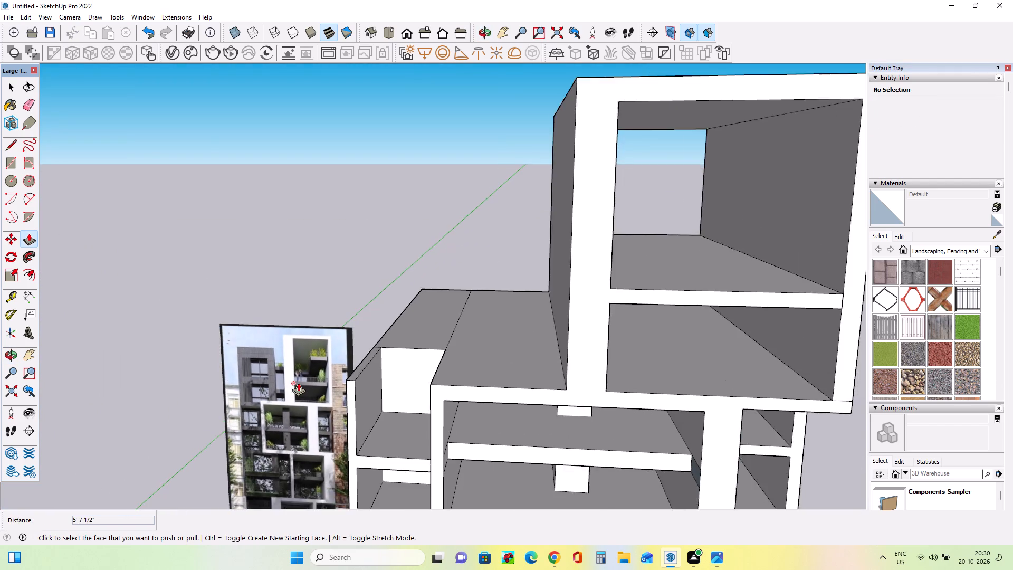
scroll(298, 383, down, 5)
middle_drag(534, 408, 525, 363)
middle_drag(602, 334, 571, 383)
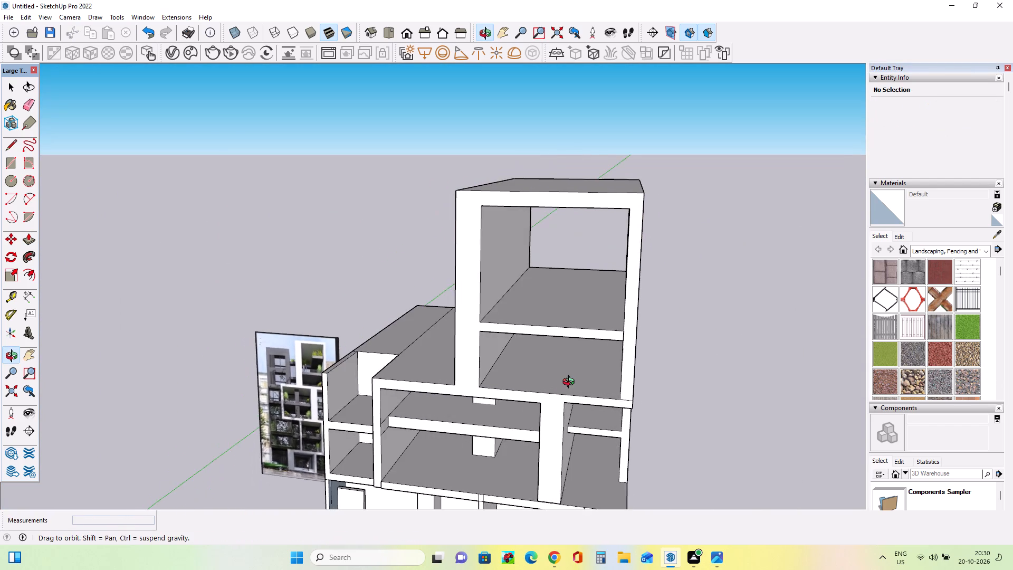
middle_drag(571, 383, 609, 383)
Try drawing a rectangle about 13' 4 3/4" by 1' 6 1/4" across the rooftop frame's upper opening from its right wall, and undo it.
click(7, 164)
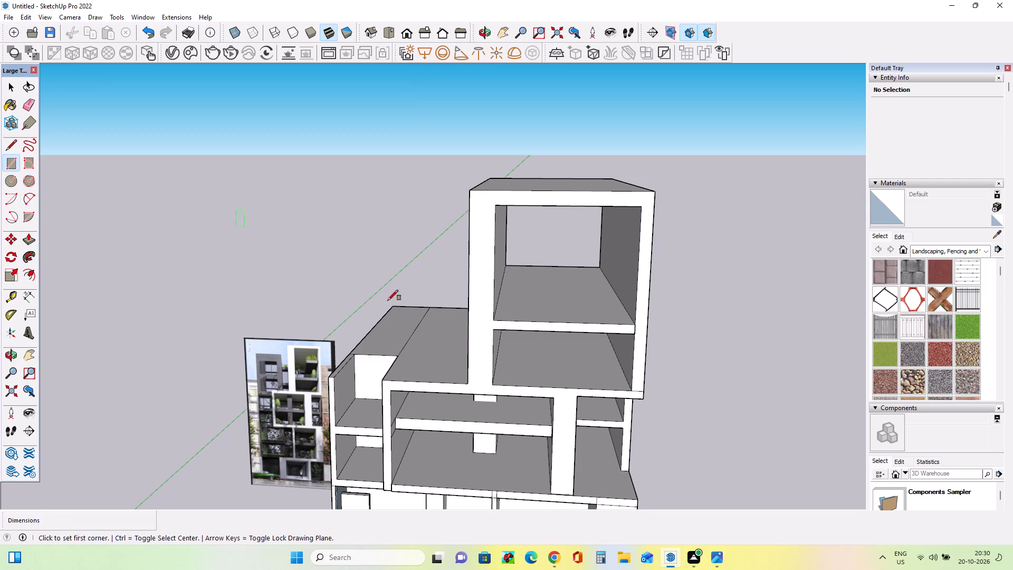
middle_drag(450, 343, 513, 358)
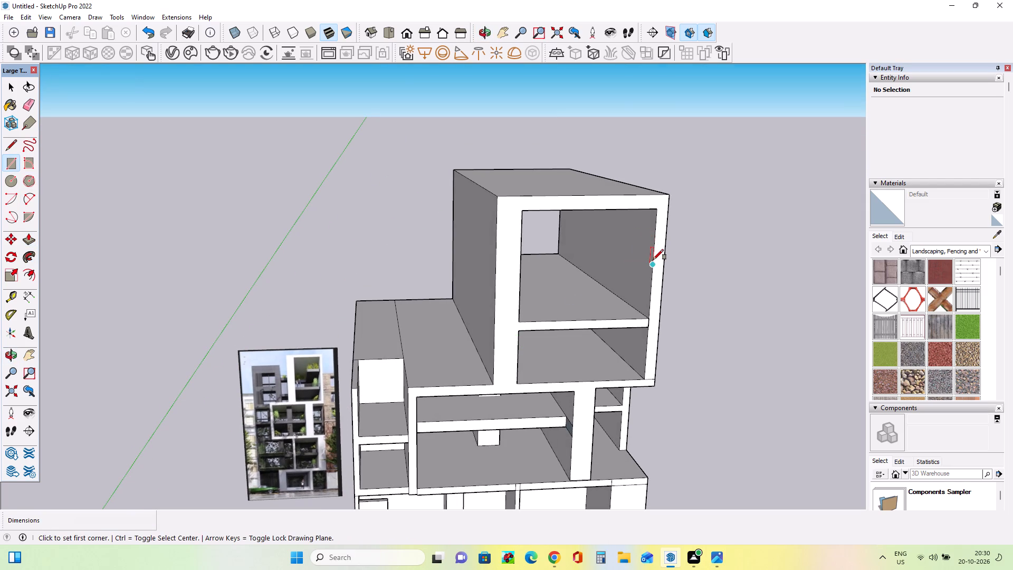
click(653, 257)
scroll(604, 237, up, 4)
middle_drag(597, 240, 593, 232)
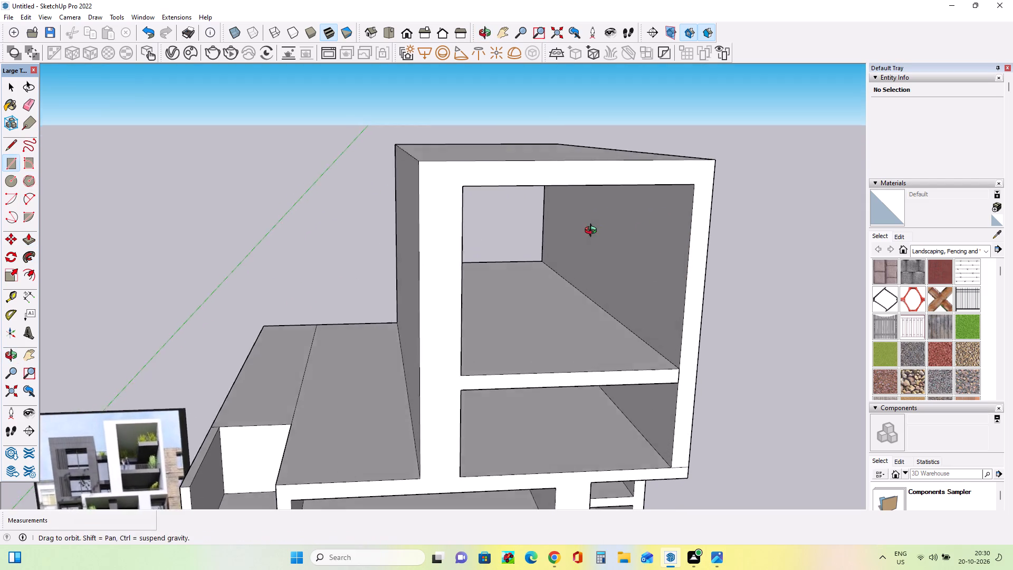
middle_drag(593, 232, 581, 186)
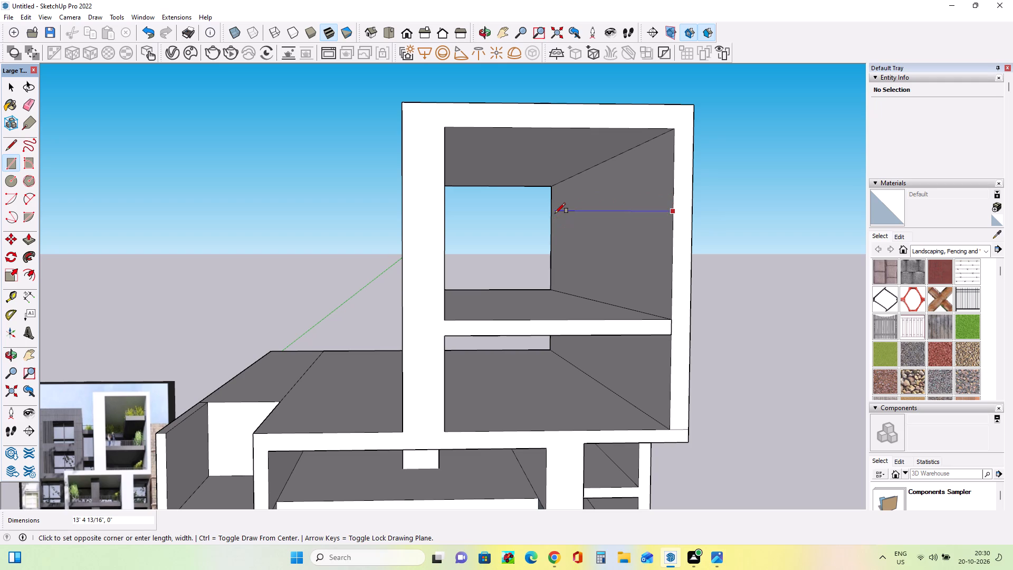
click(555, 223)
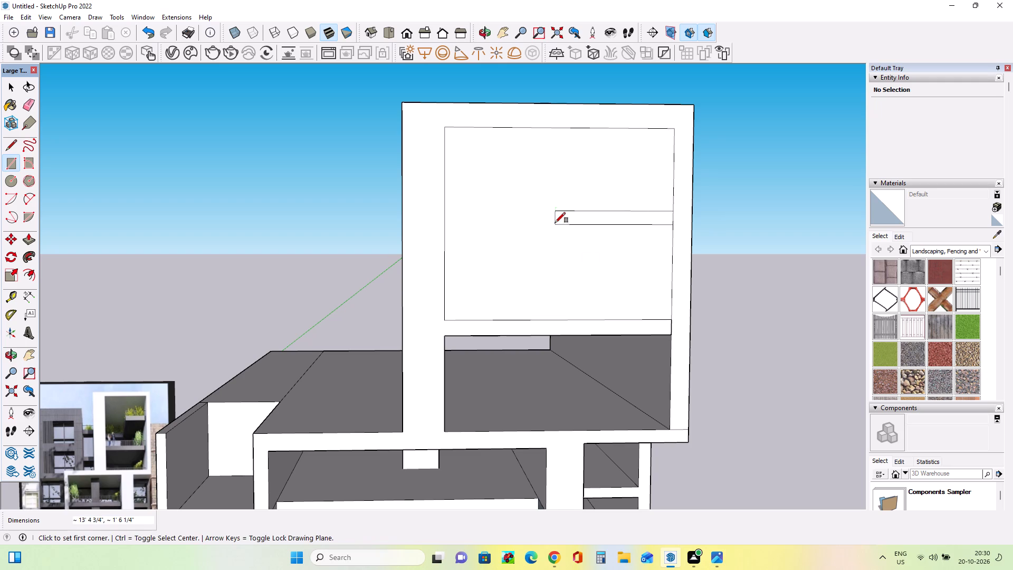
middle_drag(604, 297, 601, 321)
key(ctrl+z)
Draw a narrow rectangle 67' 5" long on the inner face of the rooftop frame's right wall, above the intermediate floor slab.
ctrl+middle_drag(584, 332, 692, 377)
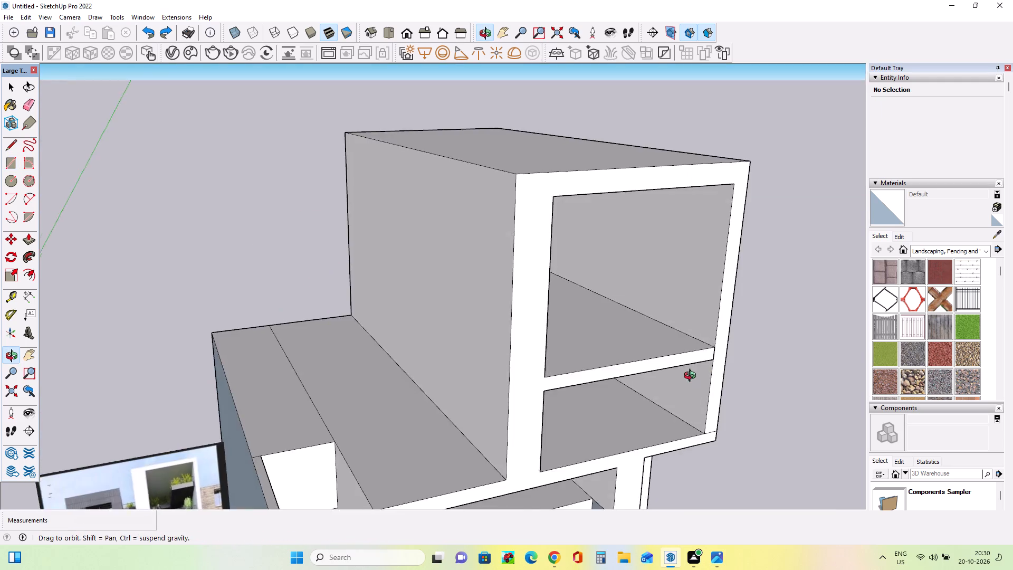
ctrl+middle_drag(692, 377, 721, 358)
click(726, 244)
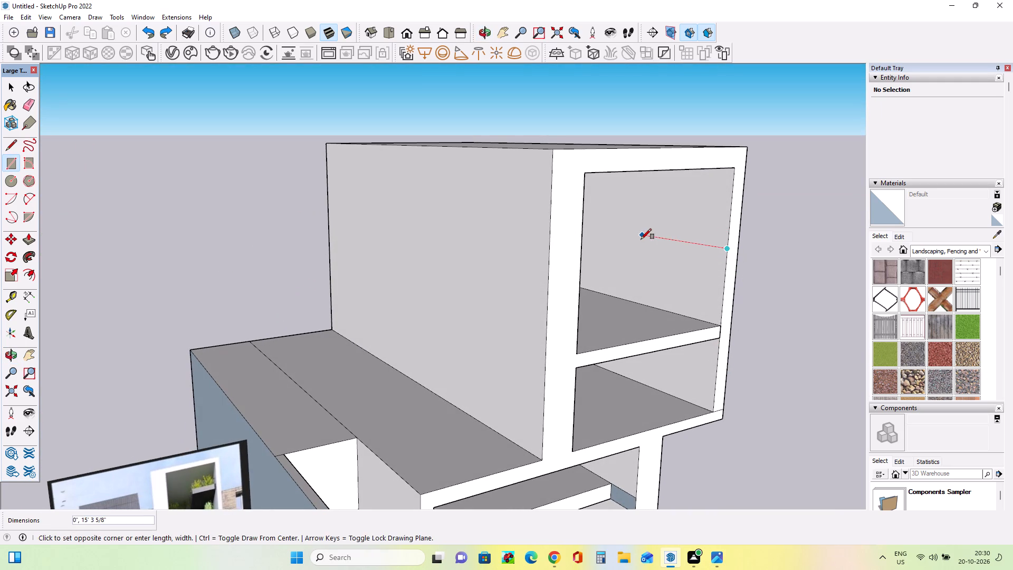
middle_drag(640, 239, 554, 226)
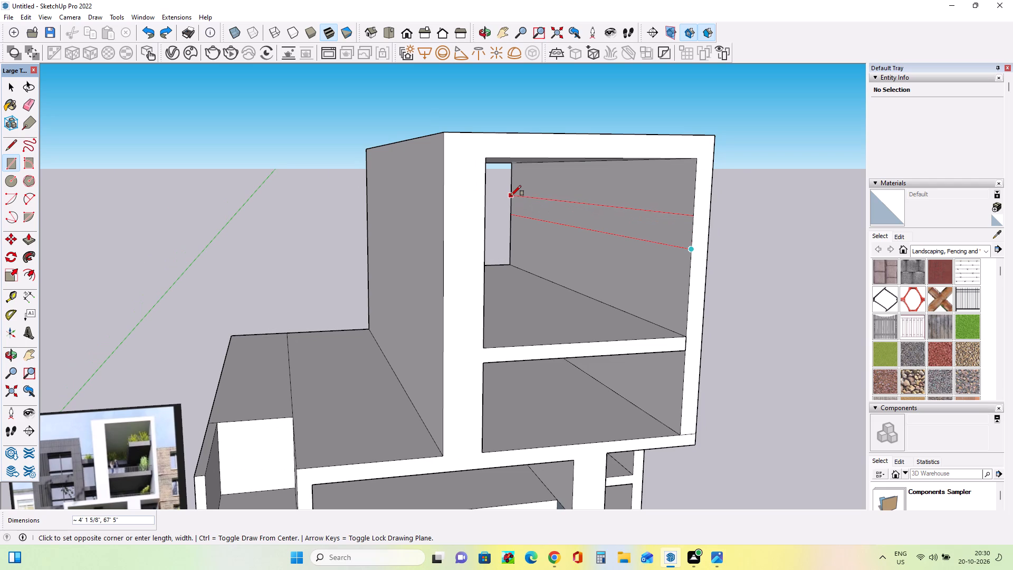
click(511, 201)
Push/Pull the strip on the right wall's inner face into the rooftop frame's upper opening as a balcony slab.
scroll(589, 333, down, 2)
middle_drag(580, 333, 540, 332)
click(26, 240)
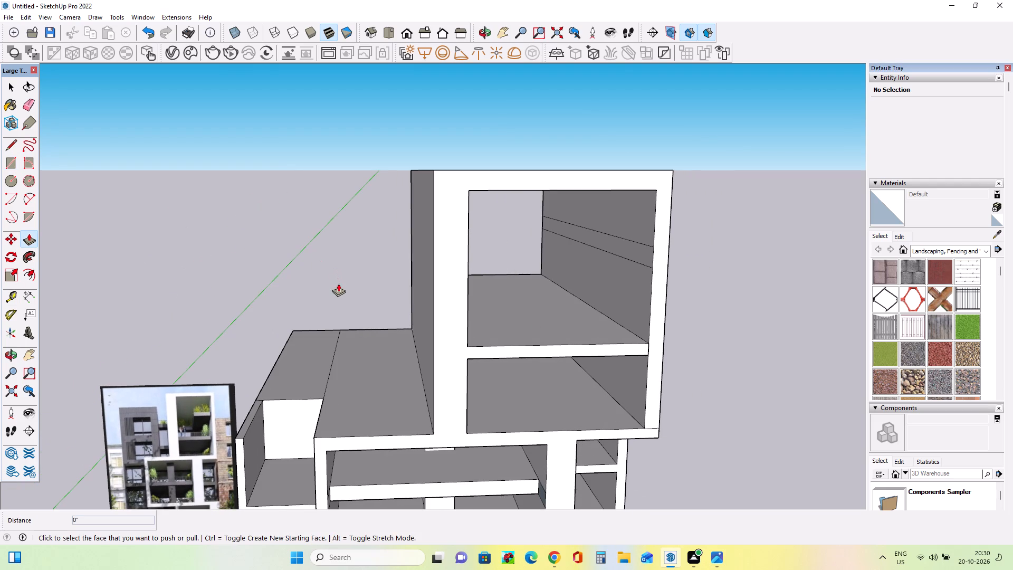
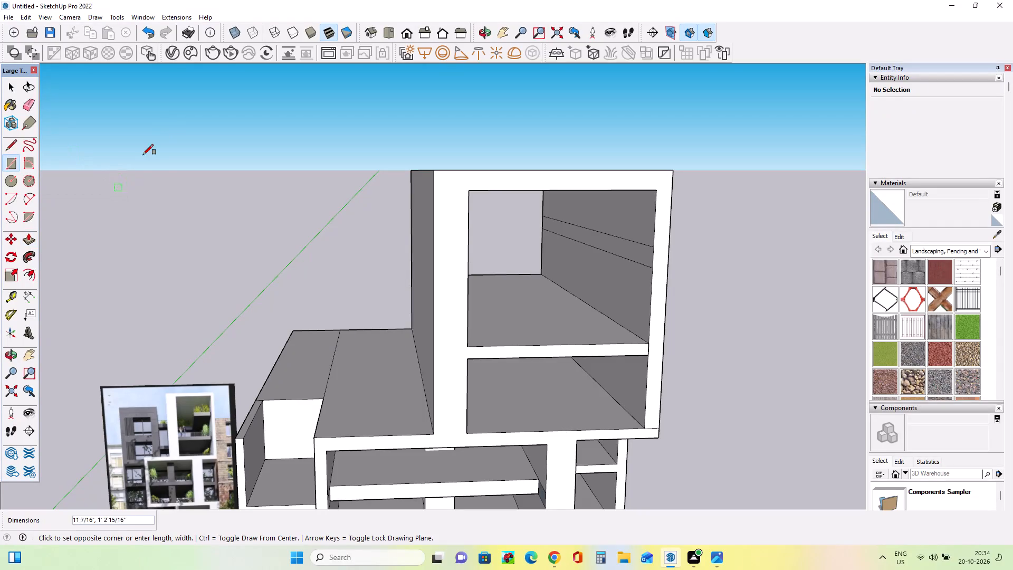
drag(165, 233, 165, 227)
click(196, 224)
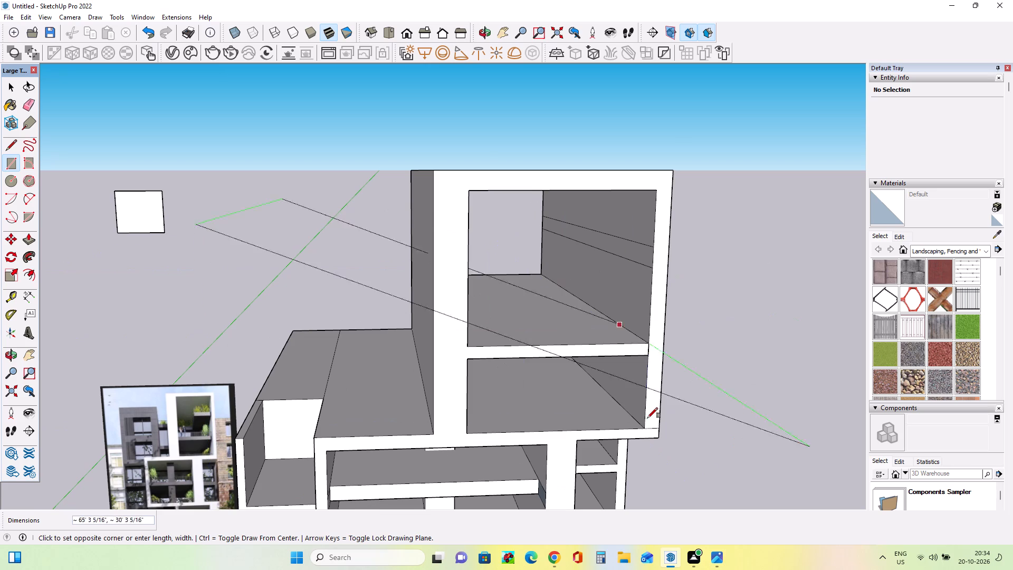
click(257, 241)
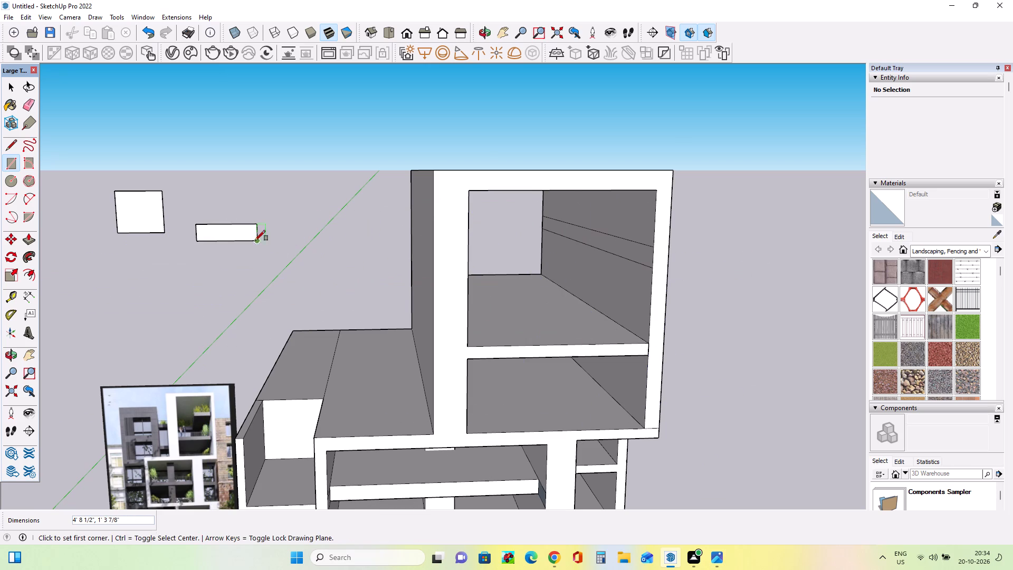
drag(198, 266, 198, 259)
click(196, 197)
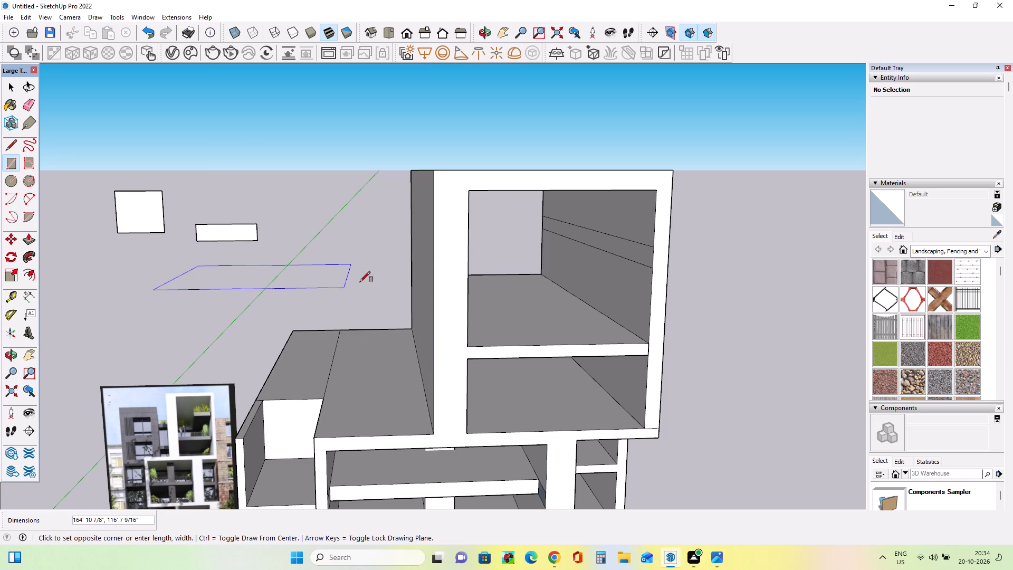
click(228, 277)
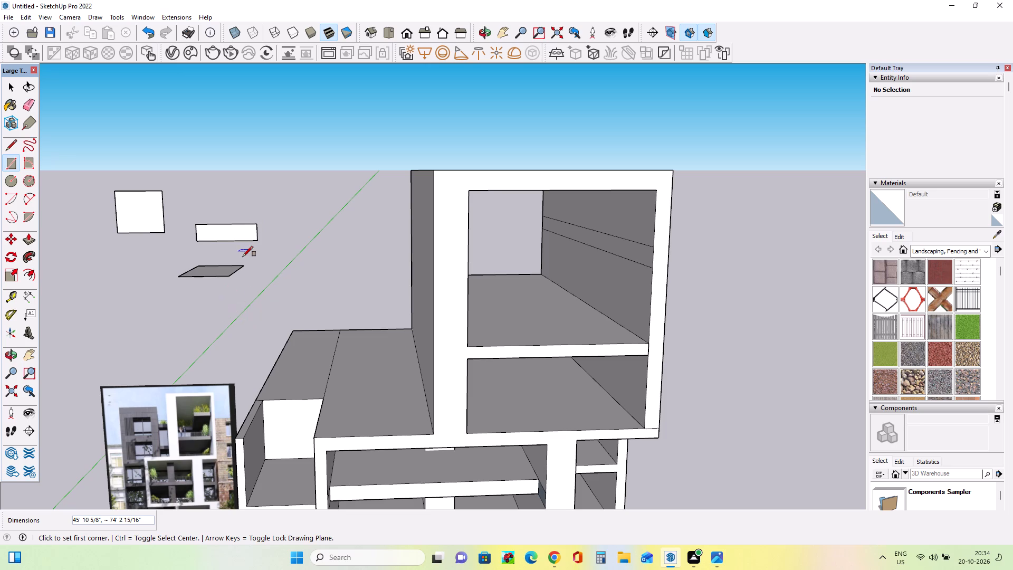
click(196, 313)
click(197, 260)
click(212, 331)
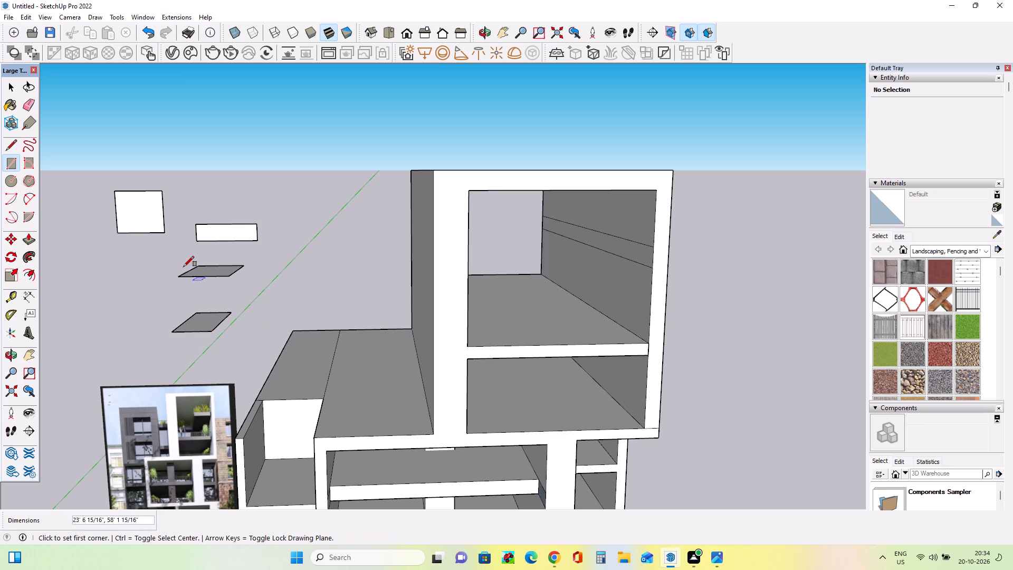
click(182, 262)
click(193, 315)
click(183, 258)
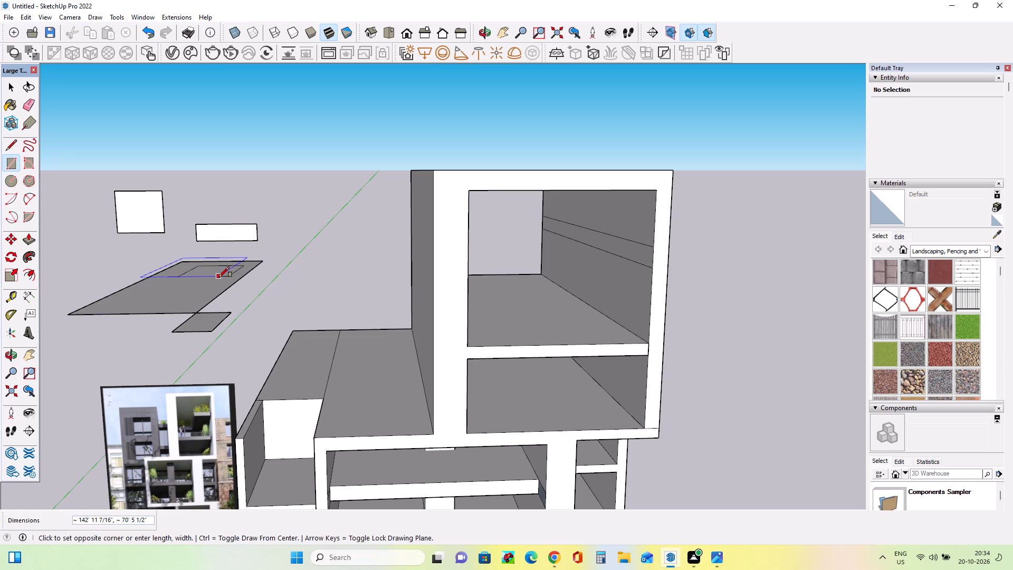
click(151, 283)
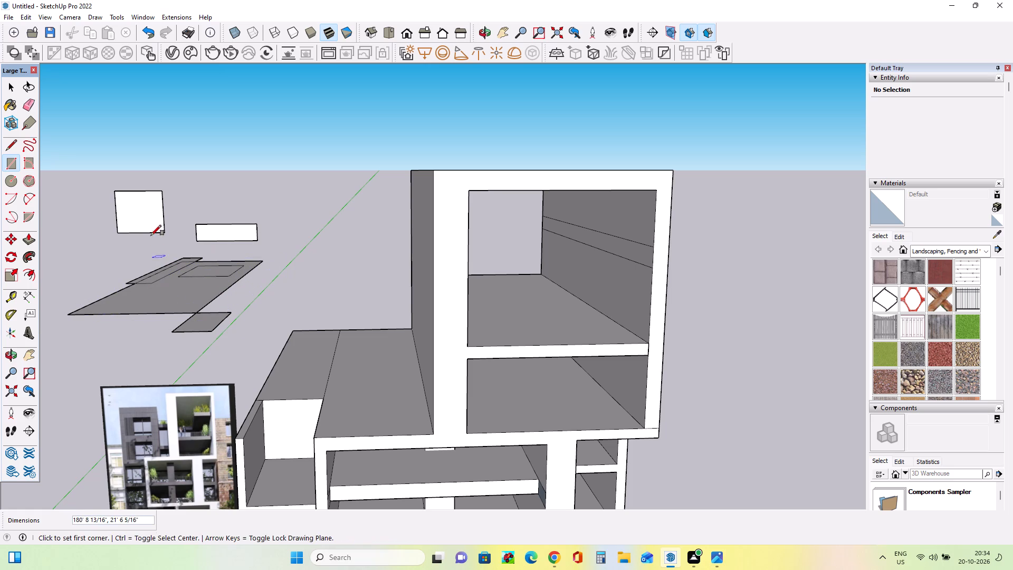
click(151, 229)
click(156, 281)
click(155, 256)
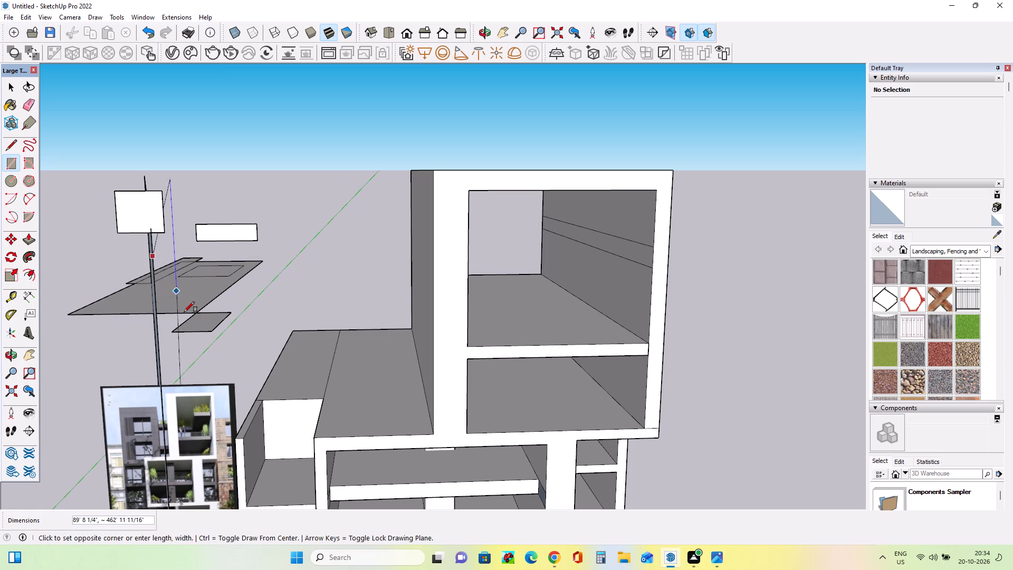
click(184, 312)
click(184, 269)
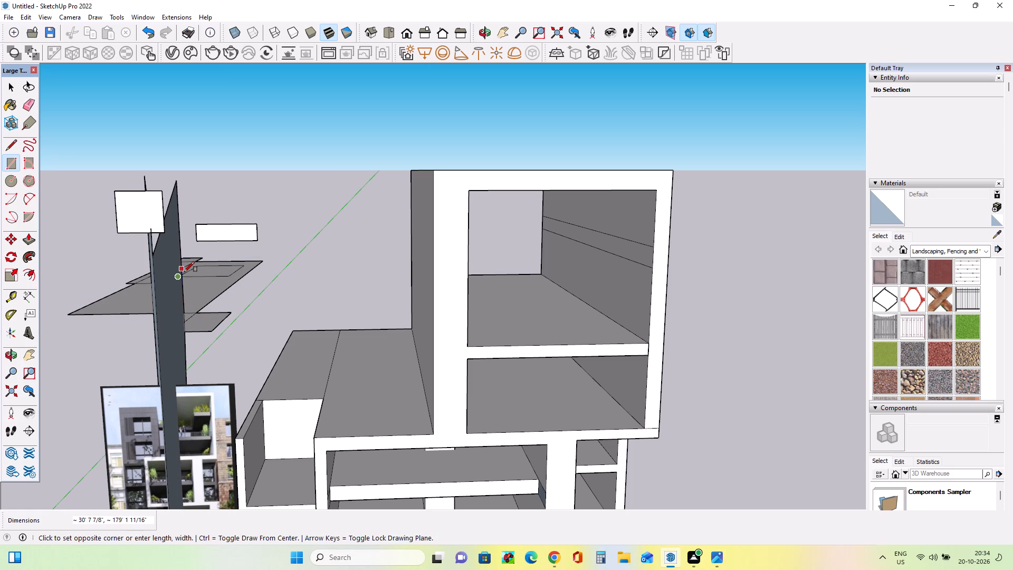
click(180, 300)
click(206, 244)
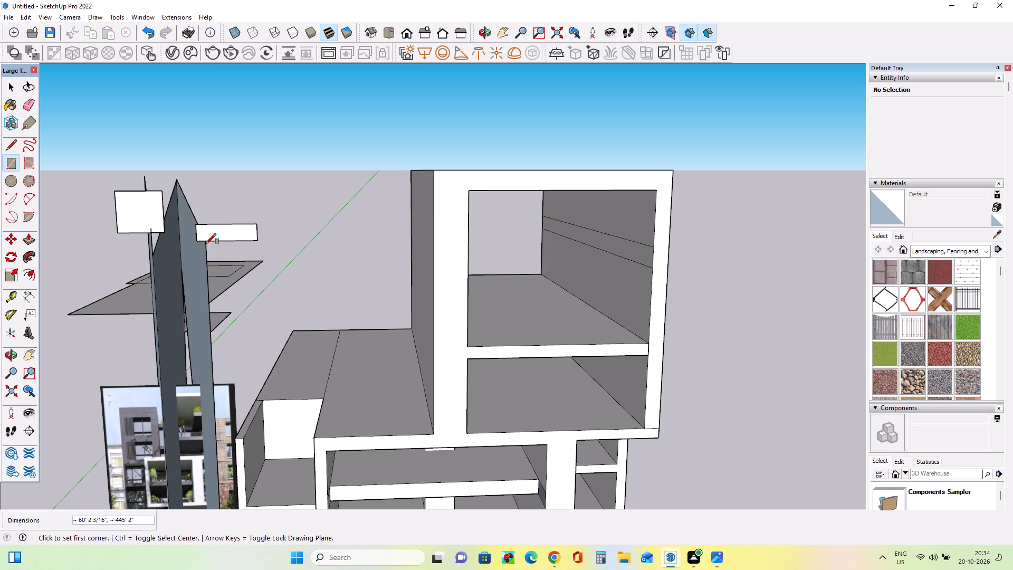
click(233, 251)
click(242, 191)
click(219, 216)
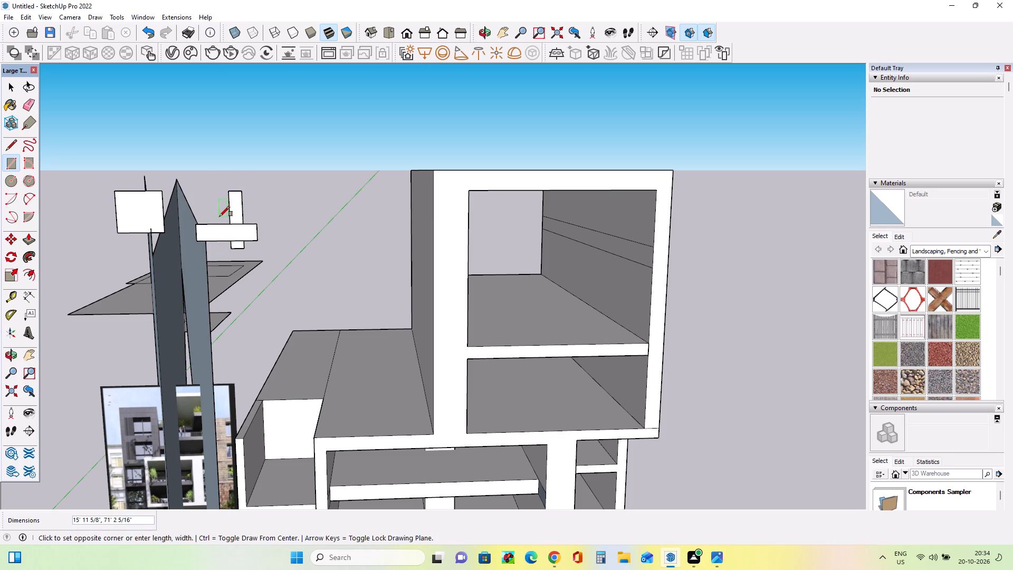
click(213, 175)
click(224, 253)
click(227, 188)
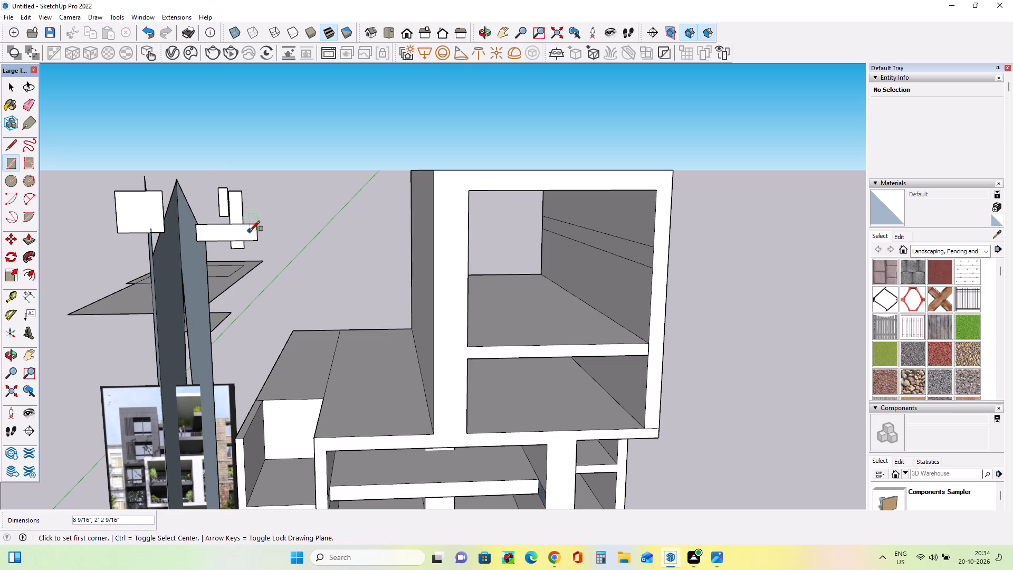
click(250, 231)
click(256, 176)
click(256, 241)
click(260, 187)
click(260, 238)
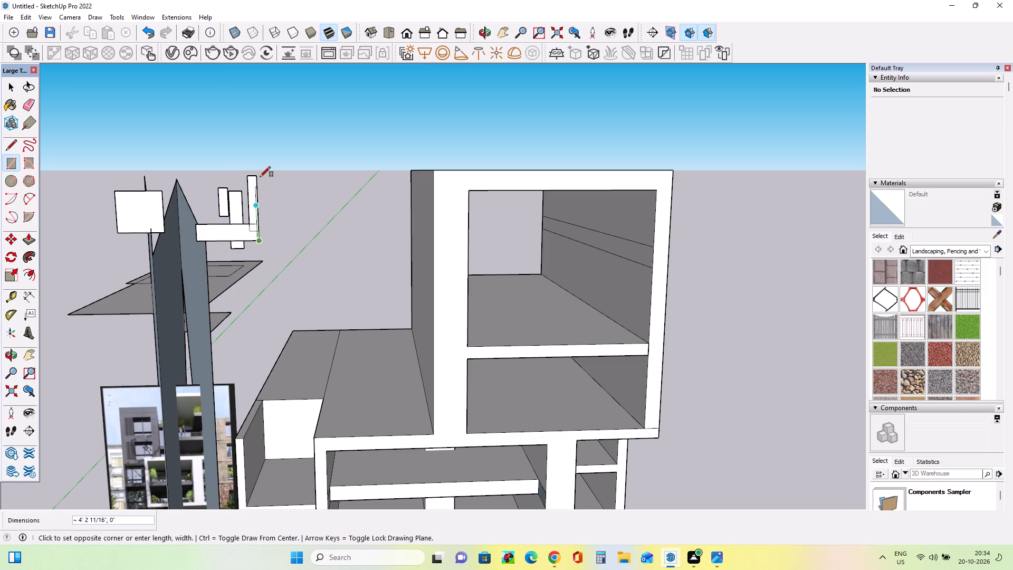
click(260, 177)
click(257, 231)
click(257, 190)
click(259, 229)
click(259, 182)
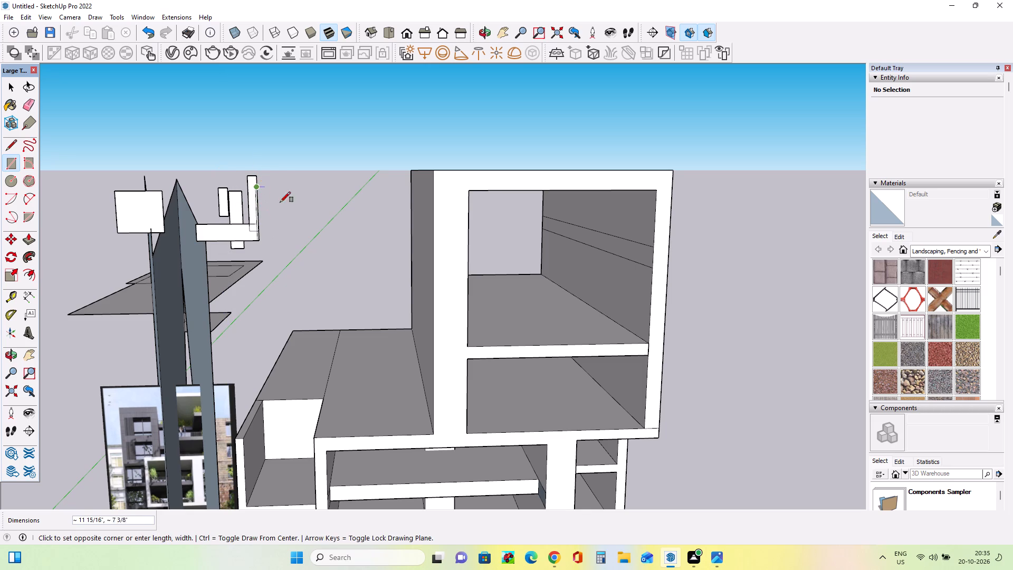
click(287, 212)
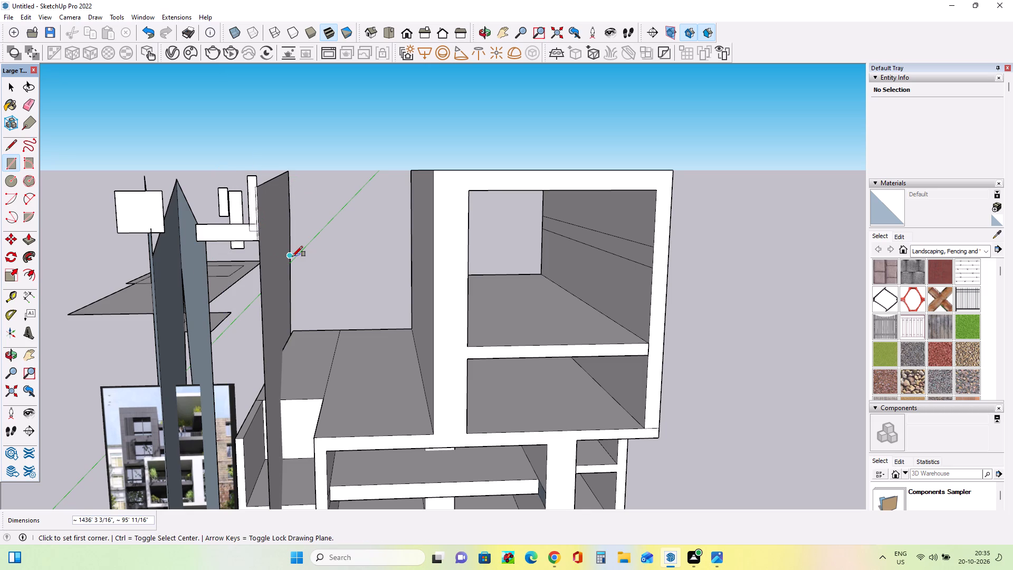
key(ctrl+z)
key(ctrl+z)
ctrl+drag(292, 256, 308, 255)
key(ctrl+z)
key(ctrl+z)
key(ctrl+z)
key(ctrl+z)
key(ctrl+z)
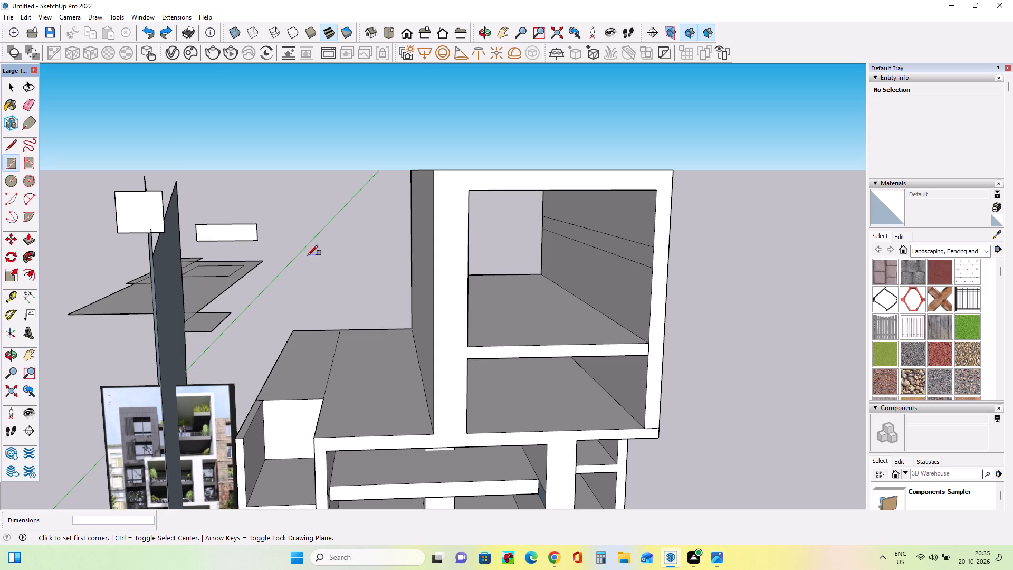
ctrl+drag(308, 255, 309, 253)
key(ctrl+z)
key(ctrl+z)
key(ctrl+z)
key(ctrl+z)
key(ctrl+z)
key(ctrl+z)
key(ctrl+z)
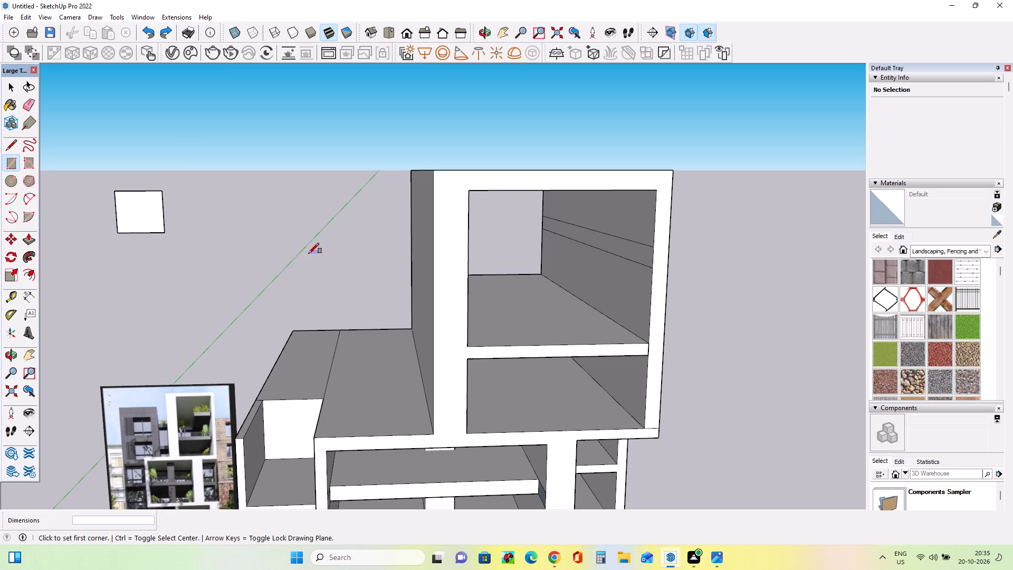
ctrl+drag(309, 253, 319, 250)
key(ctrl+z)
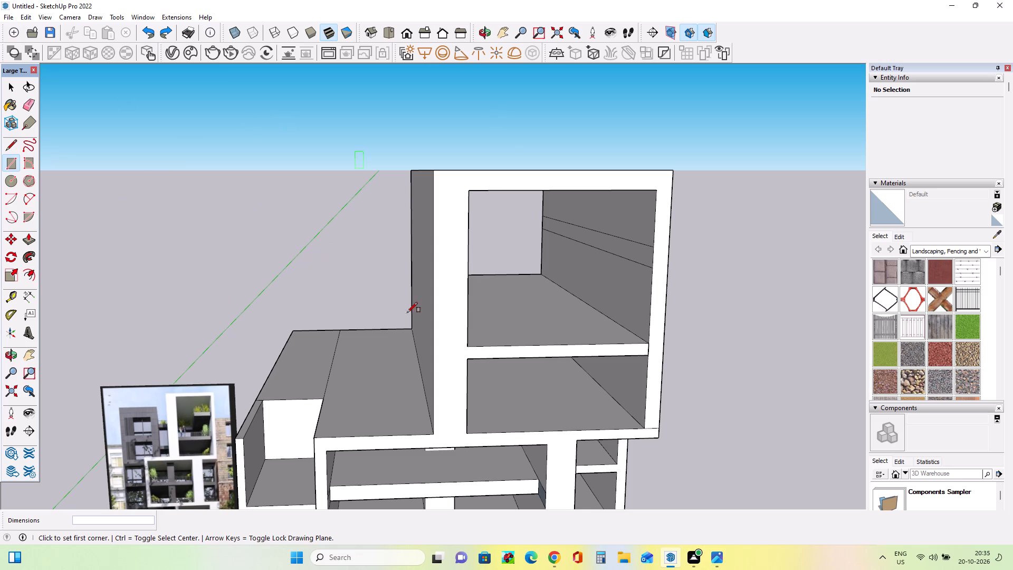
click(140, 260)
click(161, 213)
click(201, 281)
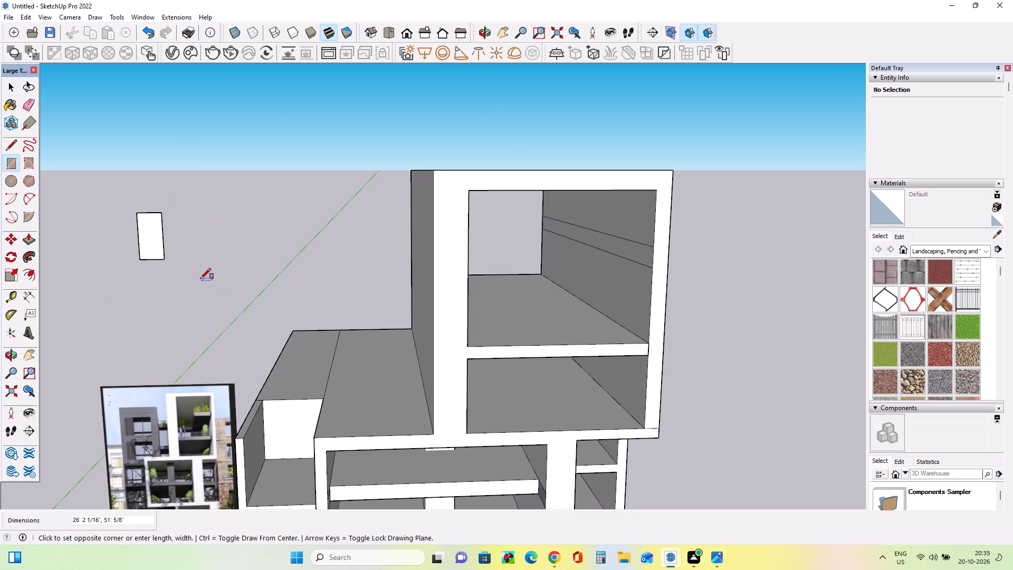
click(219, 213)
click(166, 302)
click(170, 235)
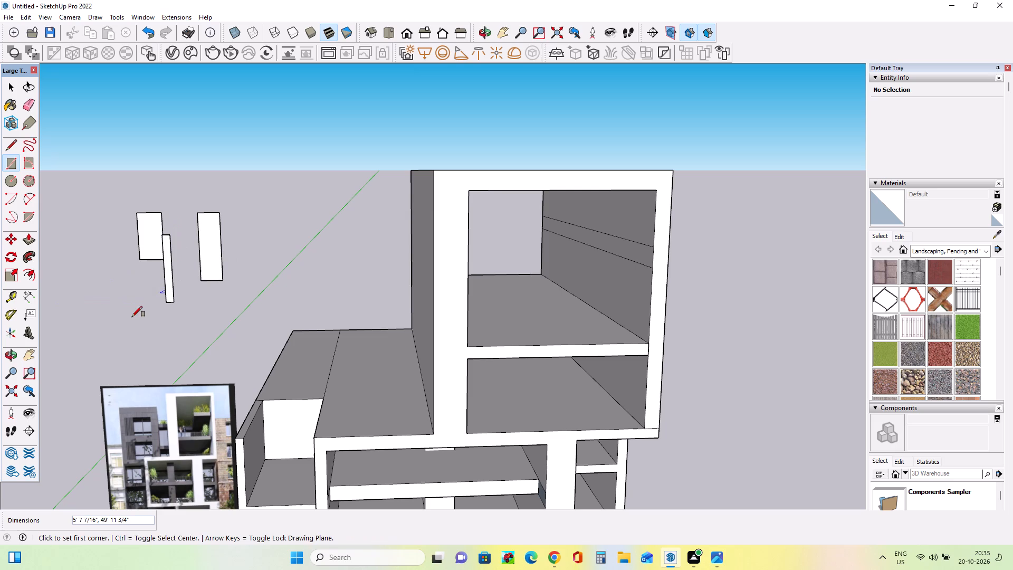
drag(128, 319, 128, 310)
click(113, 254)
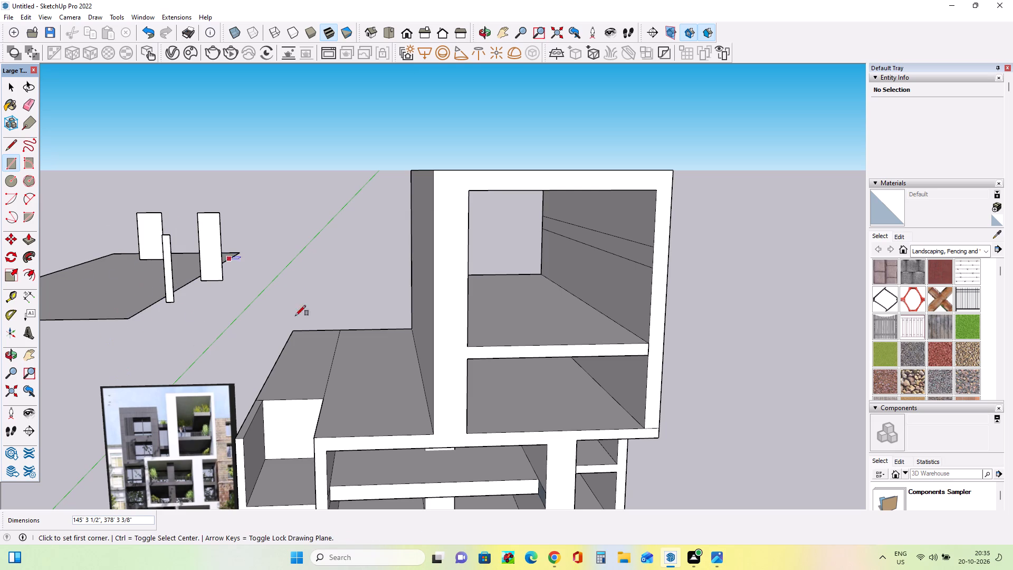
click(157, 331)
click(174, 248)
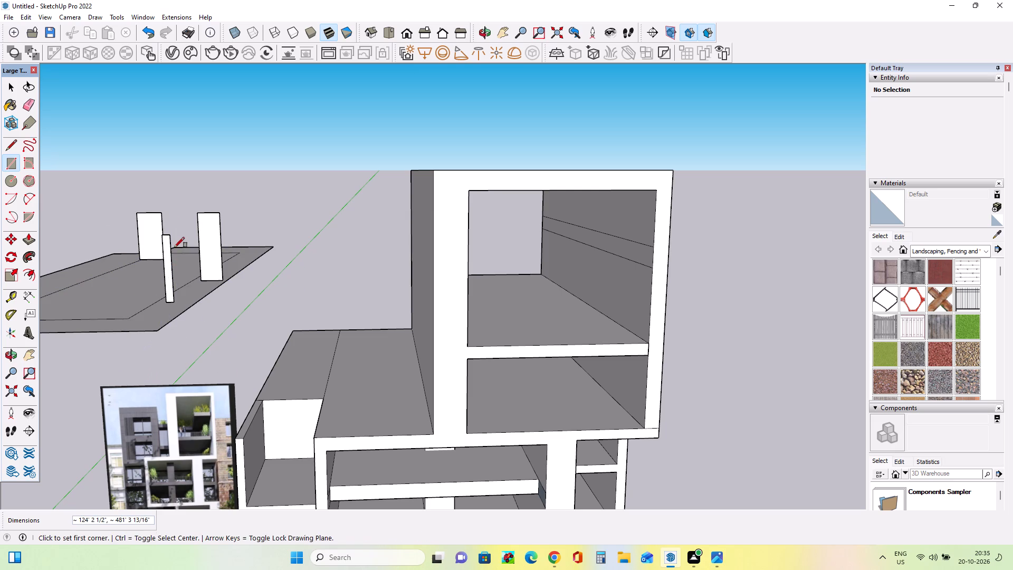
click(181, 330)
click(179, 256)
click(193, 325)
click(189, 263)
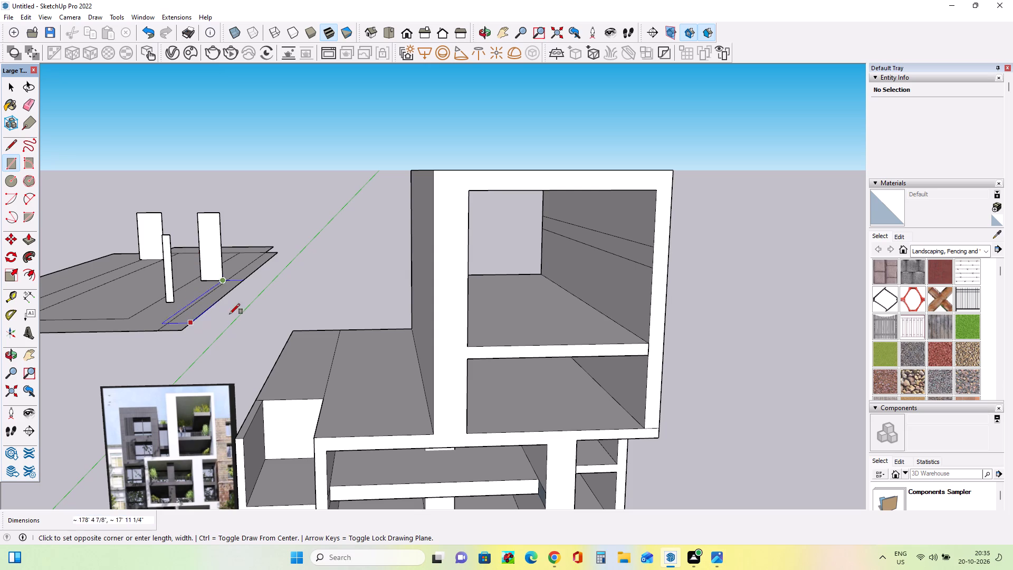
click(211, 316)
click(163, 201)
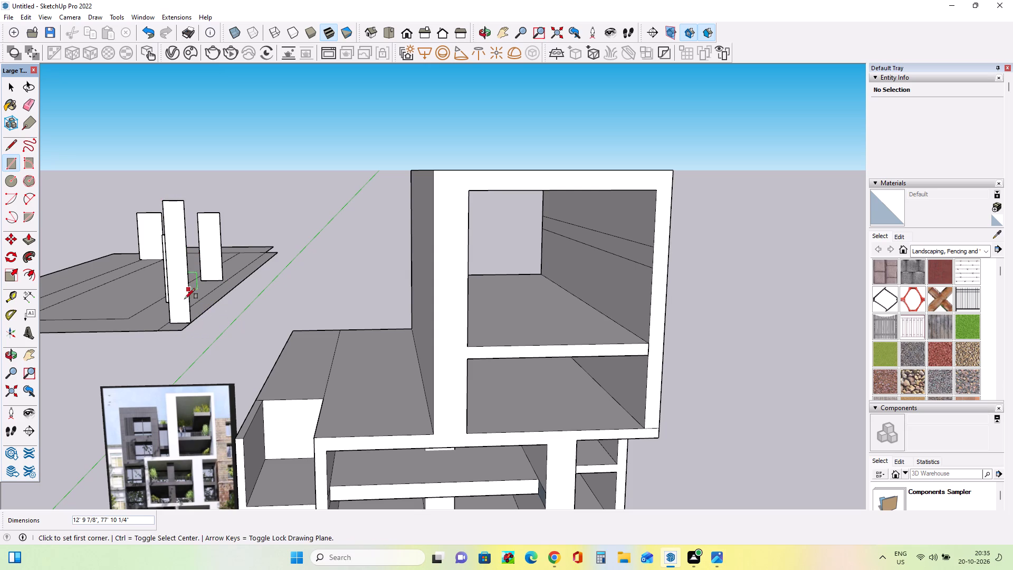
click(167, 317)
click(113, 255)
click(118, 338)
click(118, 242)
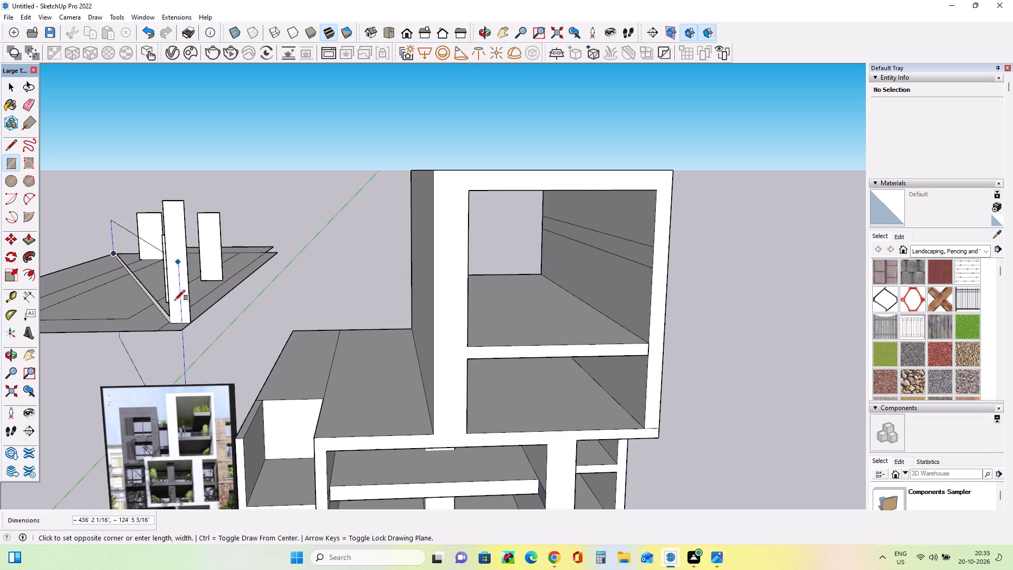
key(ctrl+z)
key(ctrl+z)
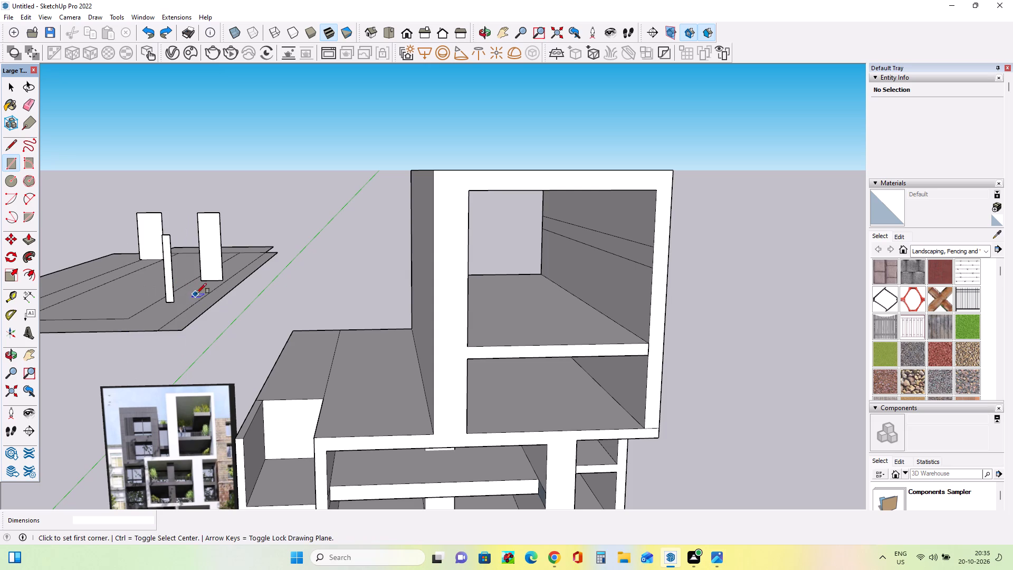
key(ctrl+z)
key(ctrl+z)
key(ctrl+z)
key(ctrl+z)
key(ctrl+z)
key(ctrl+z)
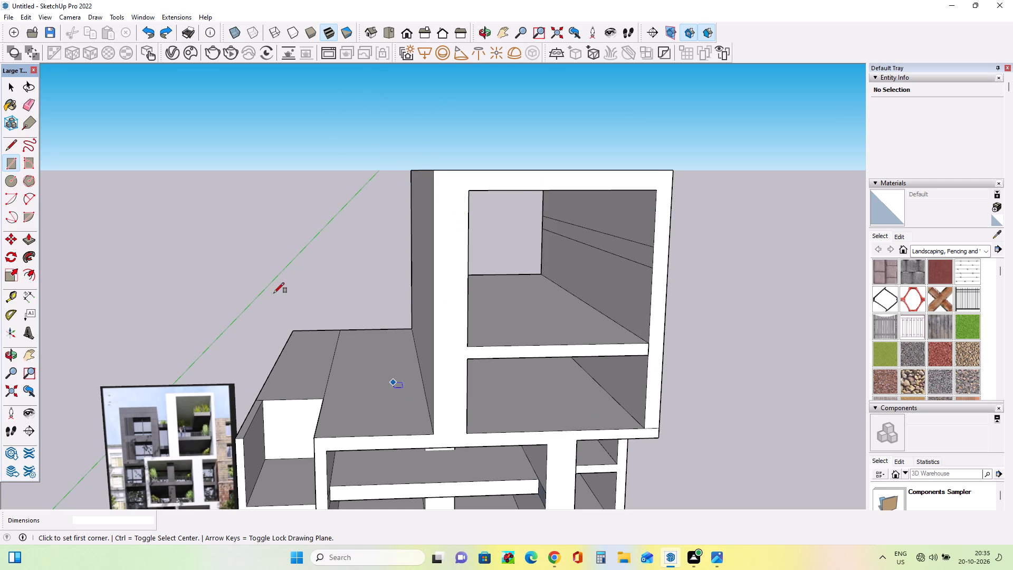
Draw four loose upright rectangles in the empty space beside the building, including one about 42' 10" by 57' 11".
click(185, 259)
click(222, 206)
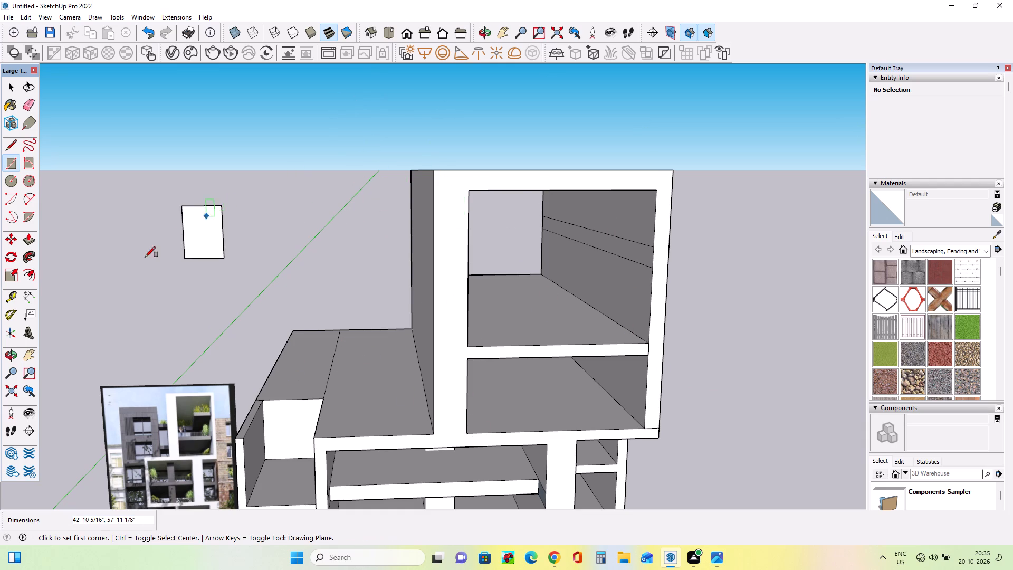
click(126, 275)
click(137, 201)
click(159, 287)
click(170, 215)
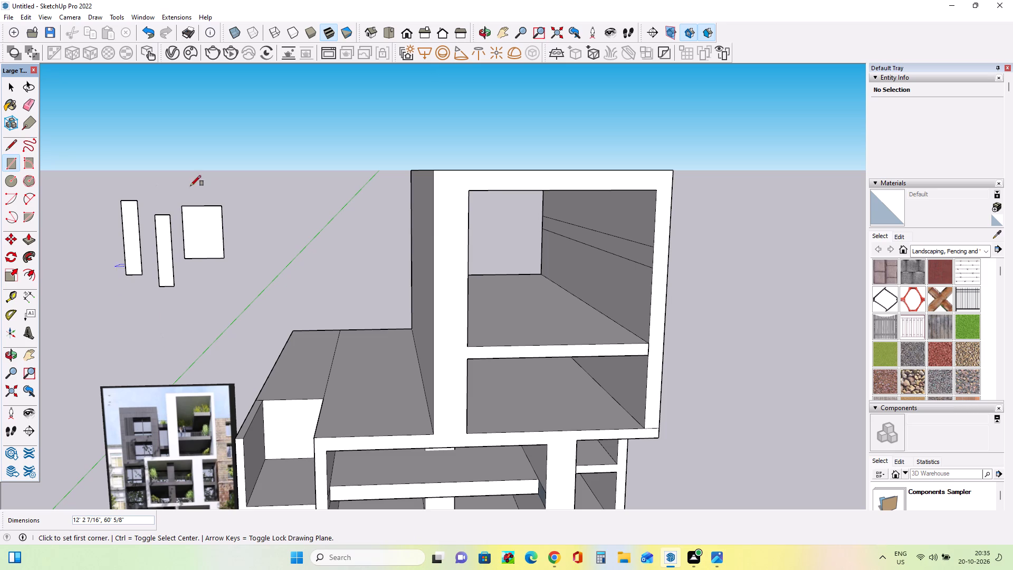
drag(93, 284, 99, 274)
click(116, 192)
click(128, 297)
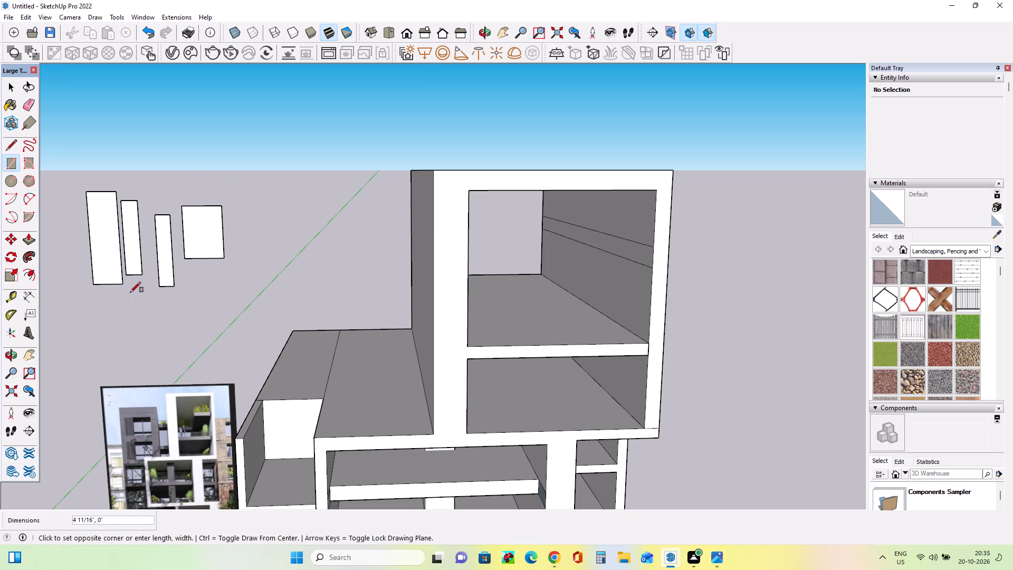
Draw more loose rectangles in differing vertical planes around the upright ones beside the building, including one about 187' 10" by 34' 3".
click(143, 211)
click(164, 292)
click(184, 218)
click(196, 305)
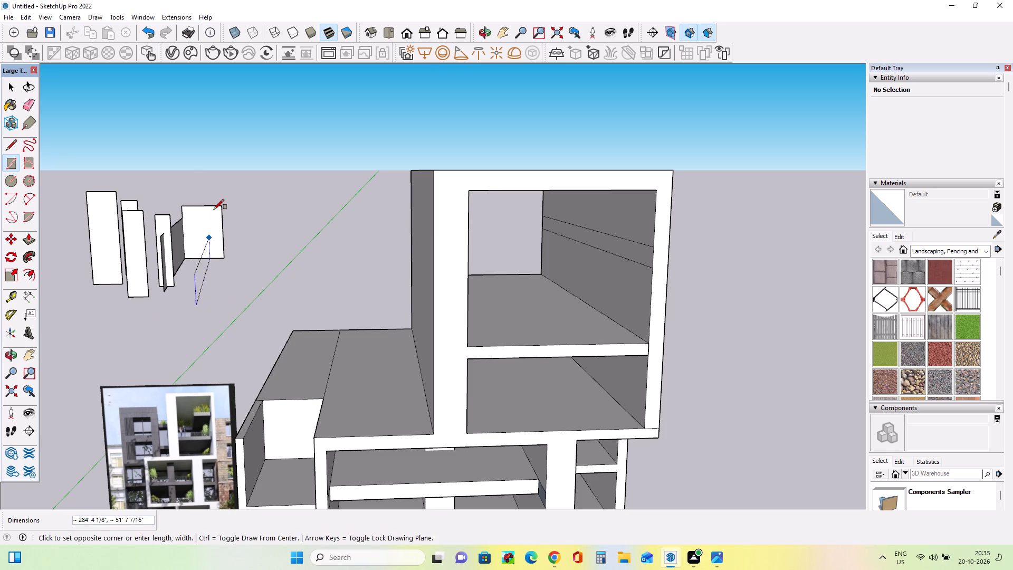
click(214, 210)
click(184, 322)
click(116, 244)
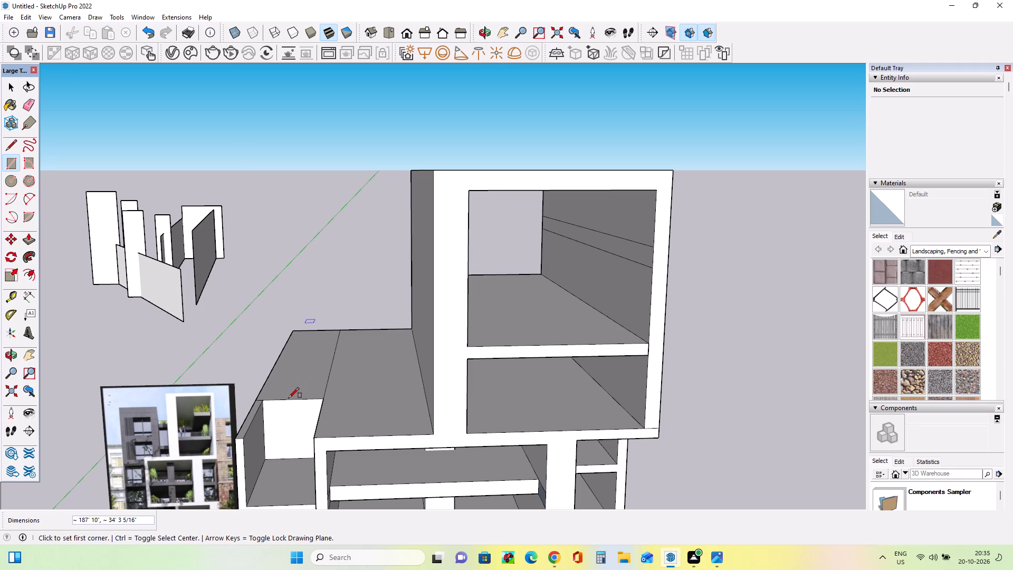
click(179, 293)
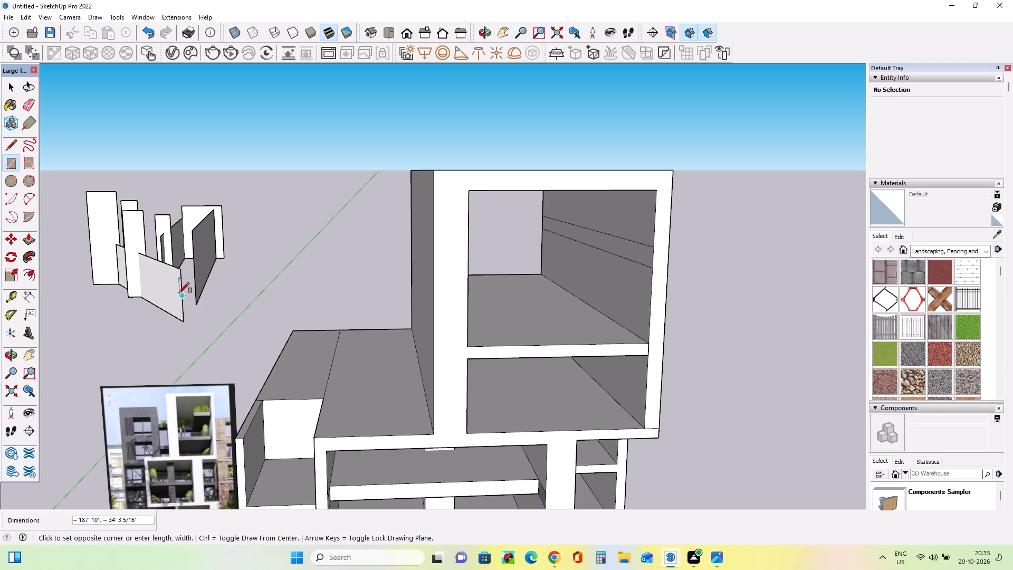
click(207, 180)
Draw one horizontal and two upright loose rectangles beside the existing loose ones, the last about 79' 4" by 17' 7".
middle_drag(137, 322, 182, 335)
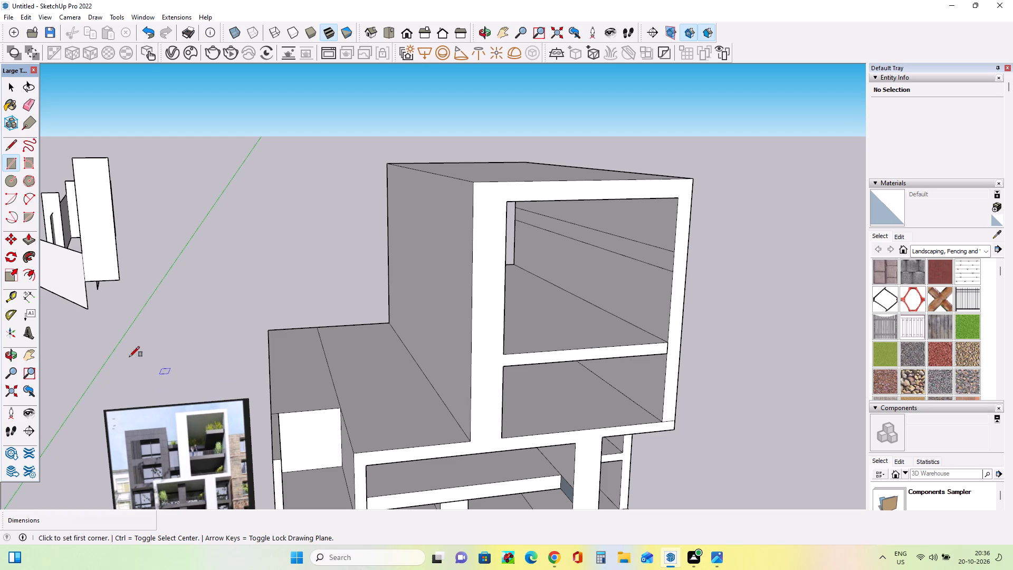
click(112, 321)
click(154, 221)
drag(110, 301, 117, 278)
click(127, 163)
drag(130, 284, 137, 265)
click(149, 157)
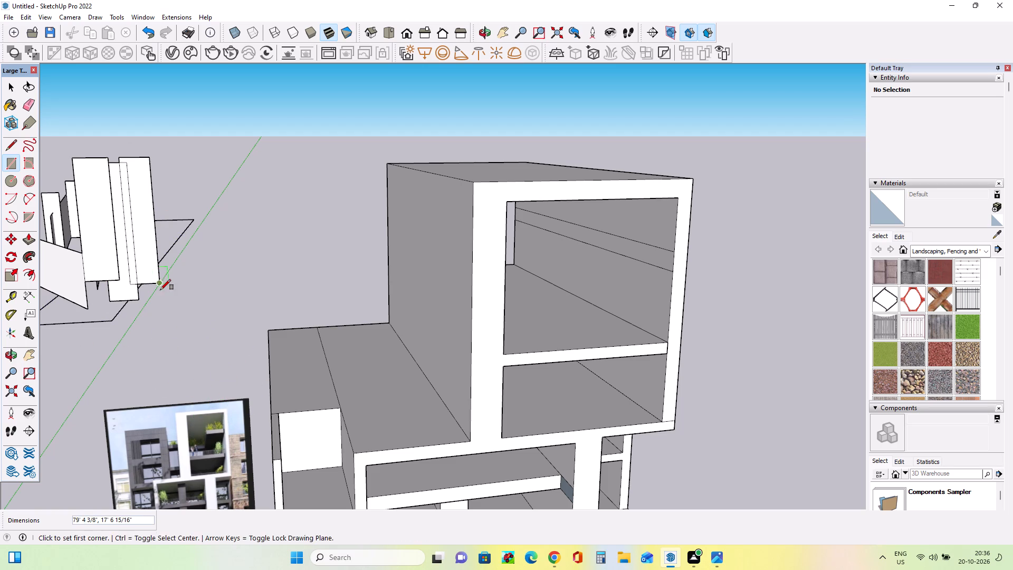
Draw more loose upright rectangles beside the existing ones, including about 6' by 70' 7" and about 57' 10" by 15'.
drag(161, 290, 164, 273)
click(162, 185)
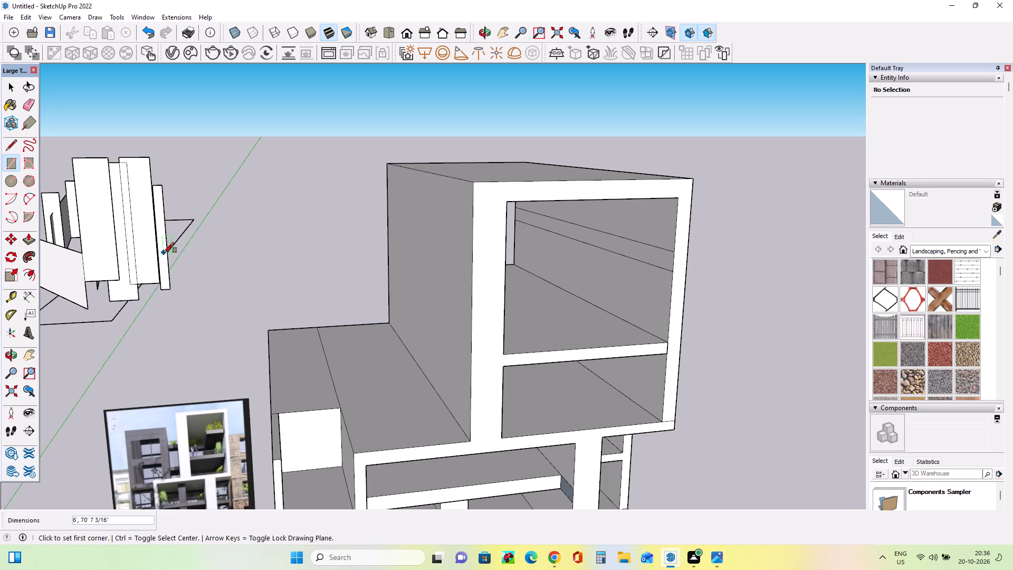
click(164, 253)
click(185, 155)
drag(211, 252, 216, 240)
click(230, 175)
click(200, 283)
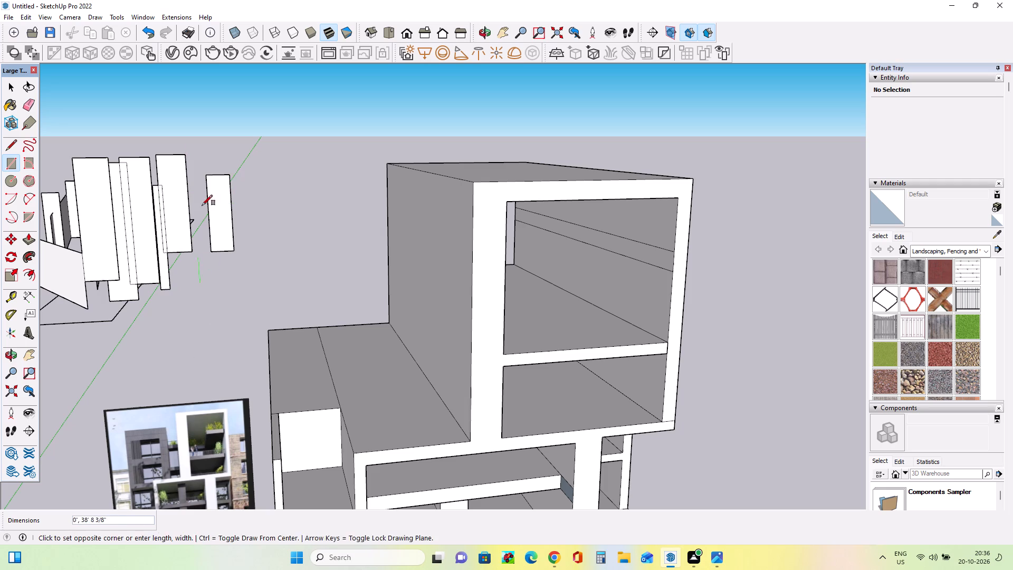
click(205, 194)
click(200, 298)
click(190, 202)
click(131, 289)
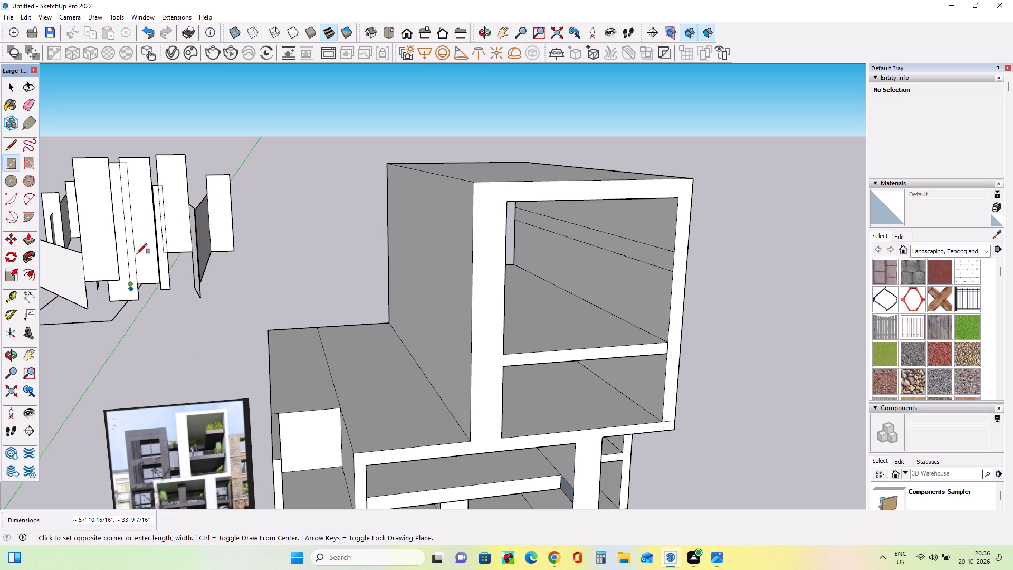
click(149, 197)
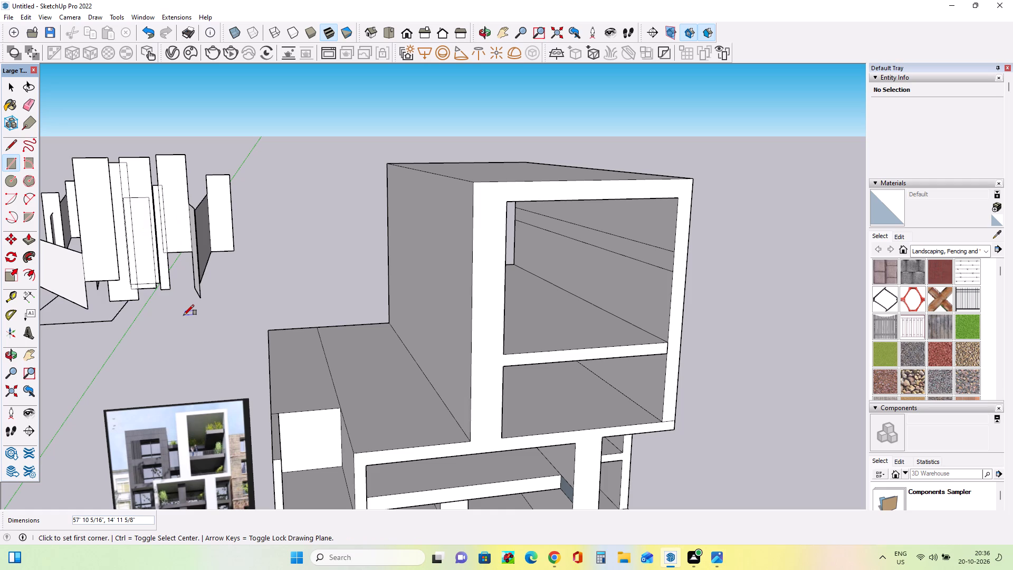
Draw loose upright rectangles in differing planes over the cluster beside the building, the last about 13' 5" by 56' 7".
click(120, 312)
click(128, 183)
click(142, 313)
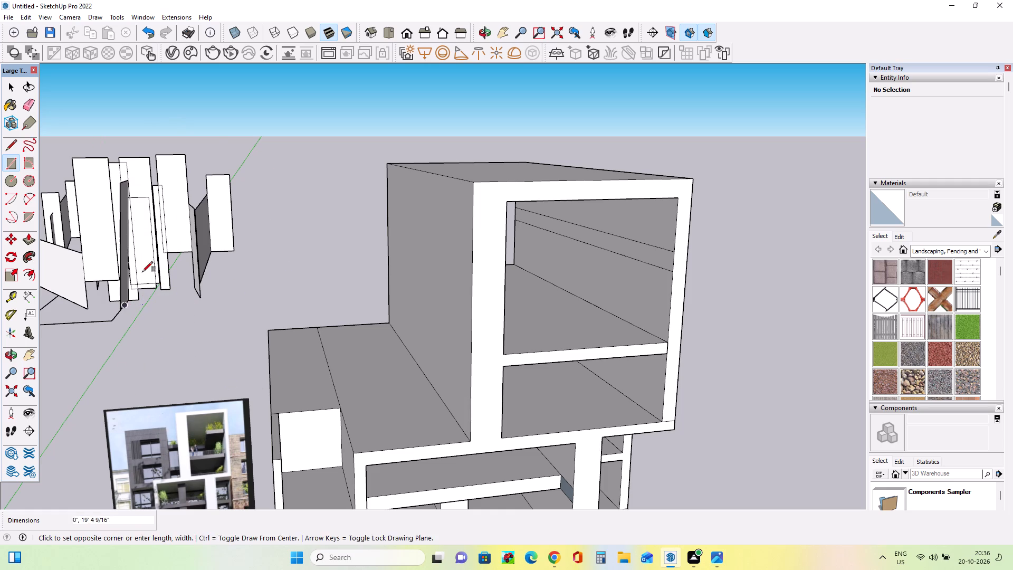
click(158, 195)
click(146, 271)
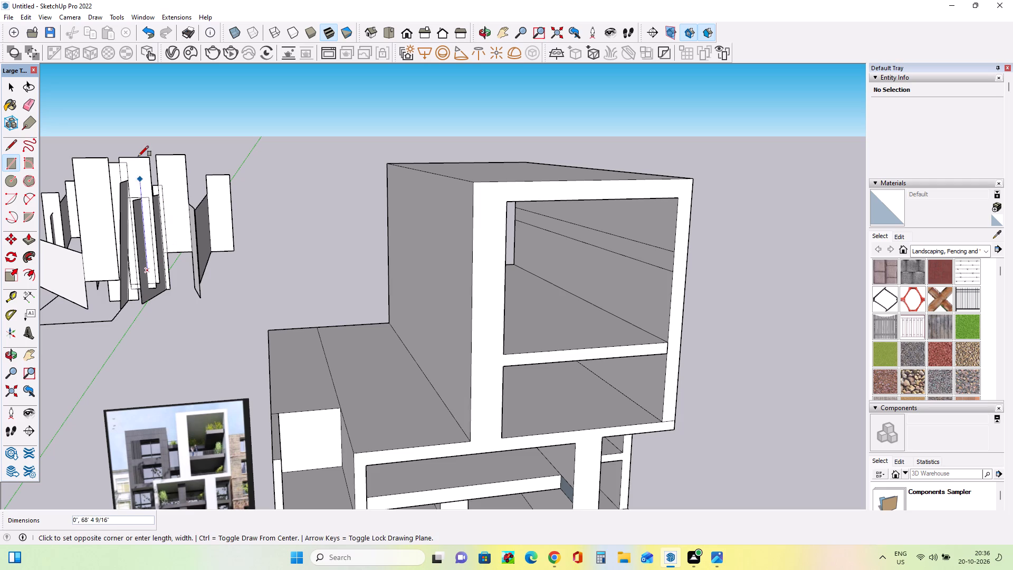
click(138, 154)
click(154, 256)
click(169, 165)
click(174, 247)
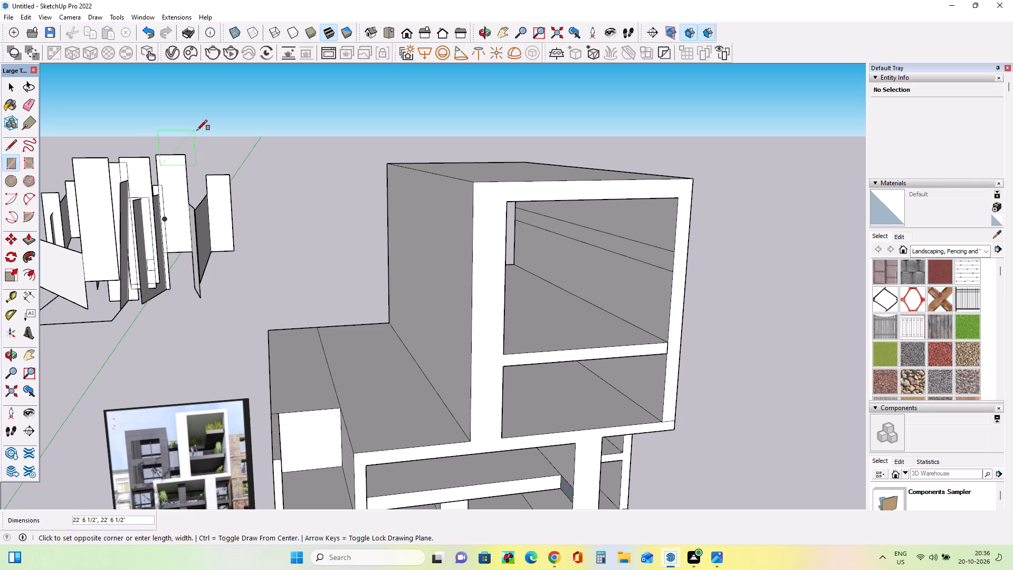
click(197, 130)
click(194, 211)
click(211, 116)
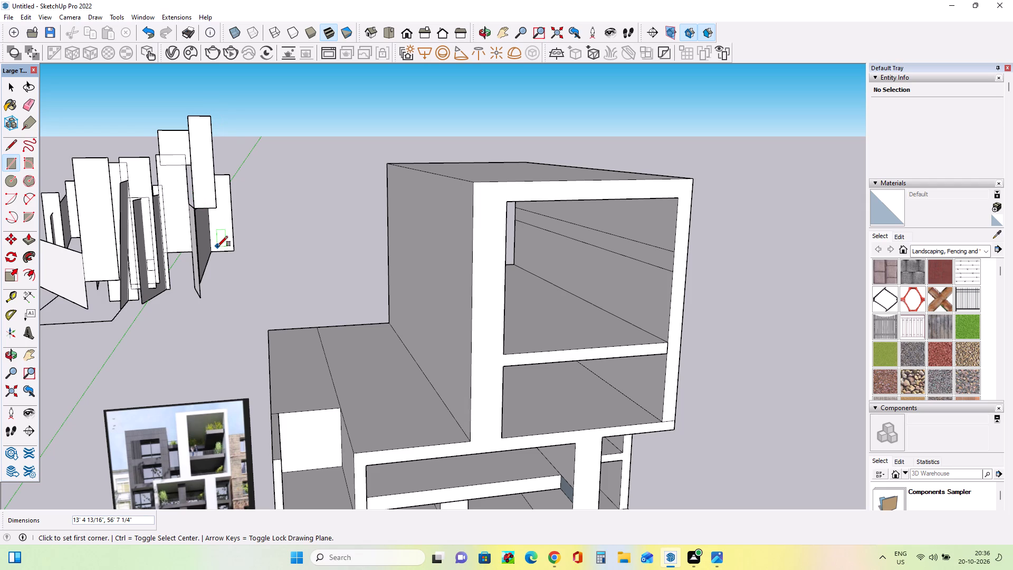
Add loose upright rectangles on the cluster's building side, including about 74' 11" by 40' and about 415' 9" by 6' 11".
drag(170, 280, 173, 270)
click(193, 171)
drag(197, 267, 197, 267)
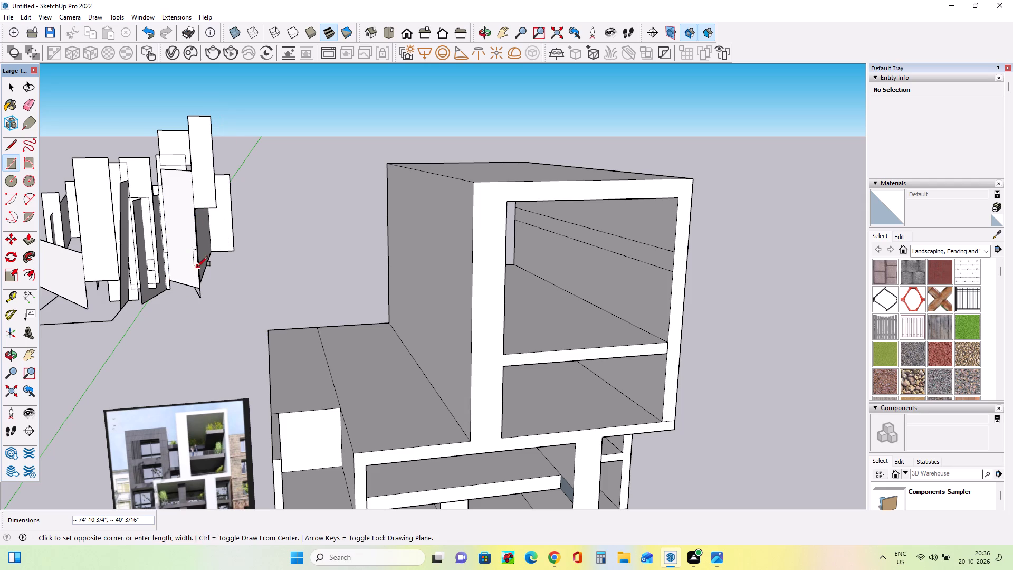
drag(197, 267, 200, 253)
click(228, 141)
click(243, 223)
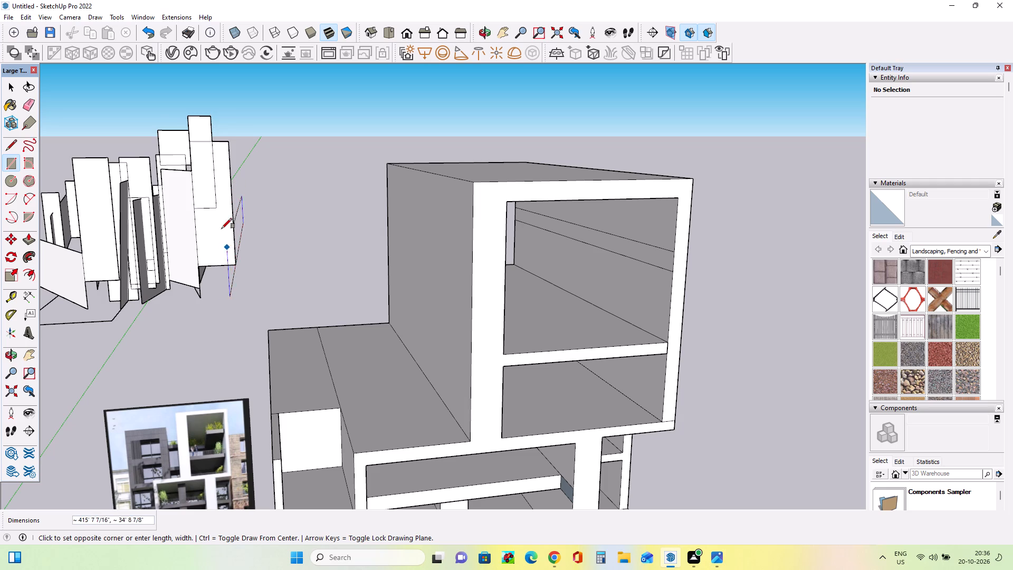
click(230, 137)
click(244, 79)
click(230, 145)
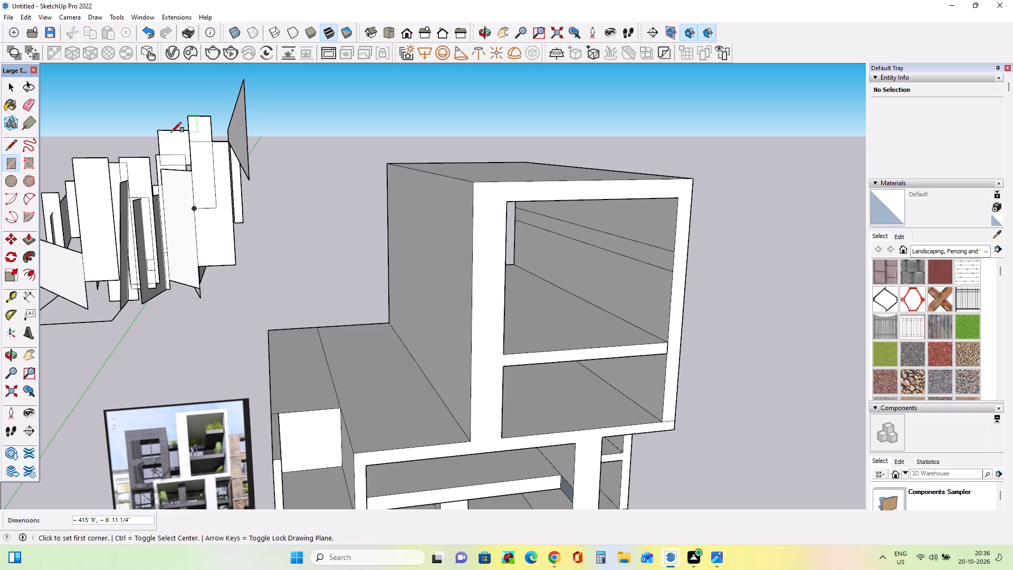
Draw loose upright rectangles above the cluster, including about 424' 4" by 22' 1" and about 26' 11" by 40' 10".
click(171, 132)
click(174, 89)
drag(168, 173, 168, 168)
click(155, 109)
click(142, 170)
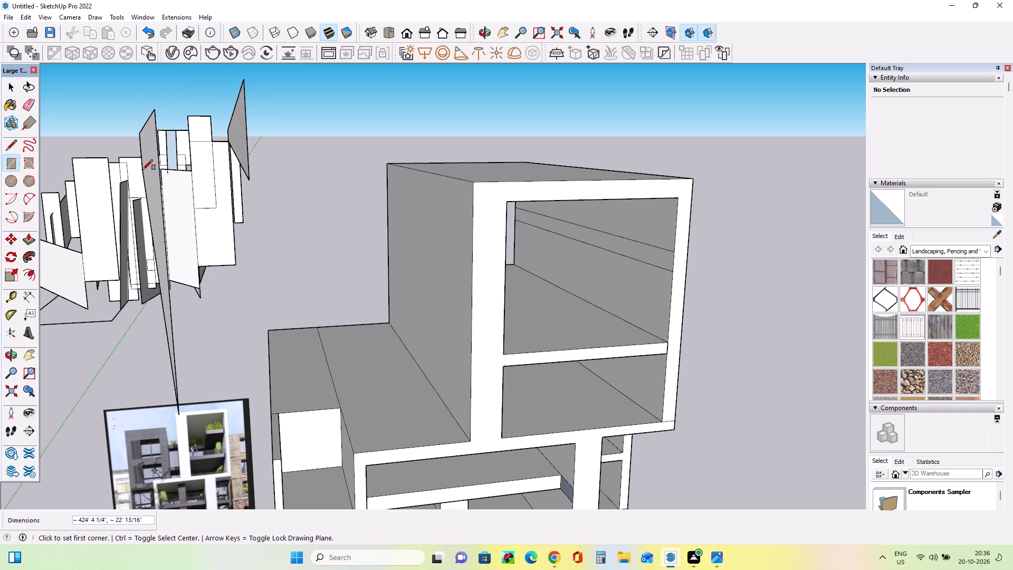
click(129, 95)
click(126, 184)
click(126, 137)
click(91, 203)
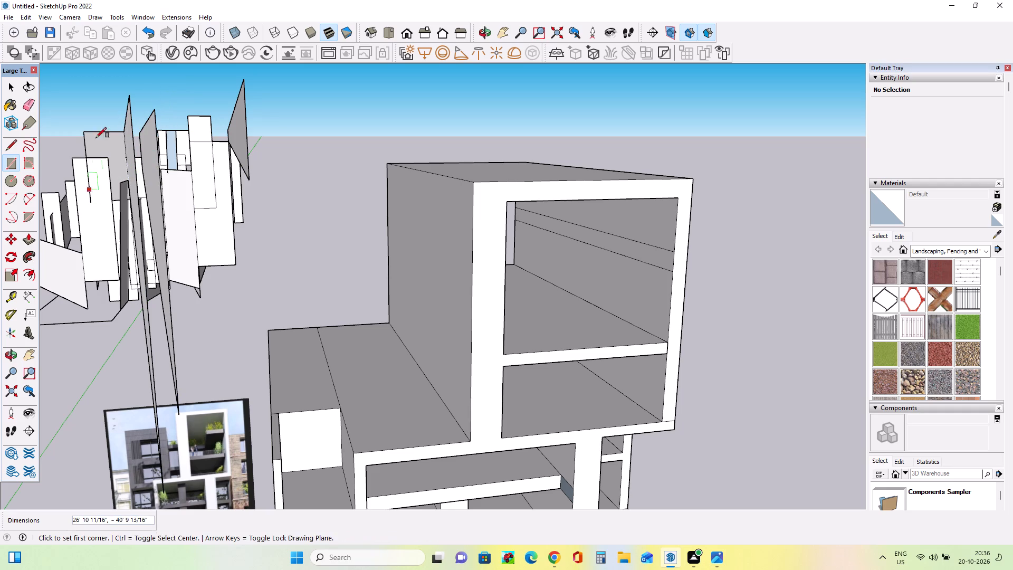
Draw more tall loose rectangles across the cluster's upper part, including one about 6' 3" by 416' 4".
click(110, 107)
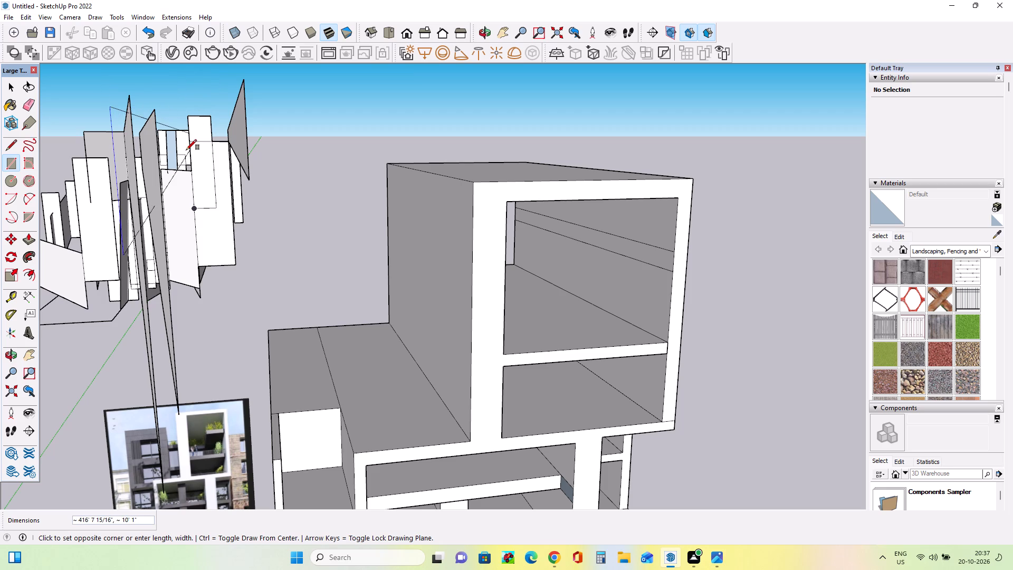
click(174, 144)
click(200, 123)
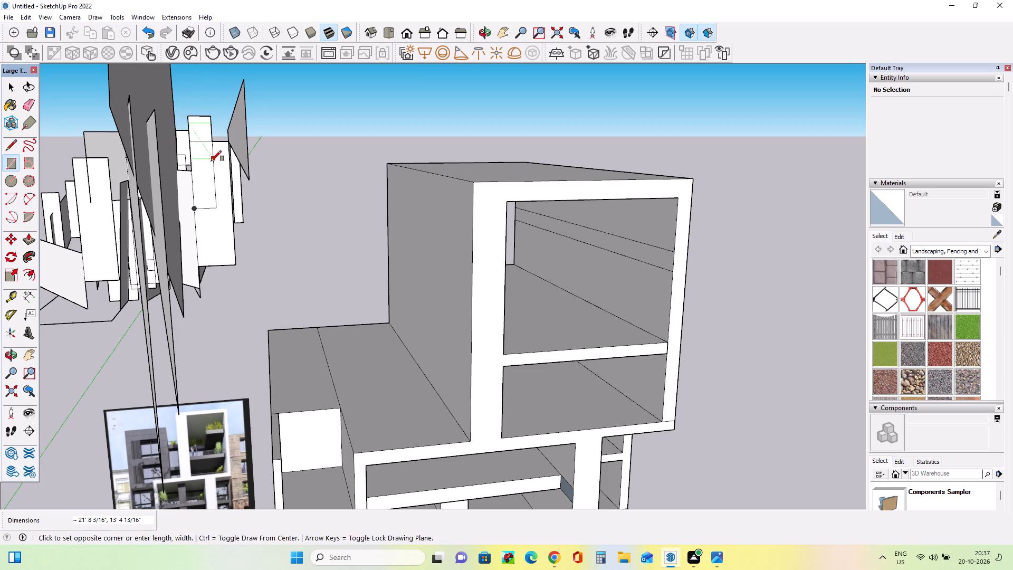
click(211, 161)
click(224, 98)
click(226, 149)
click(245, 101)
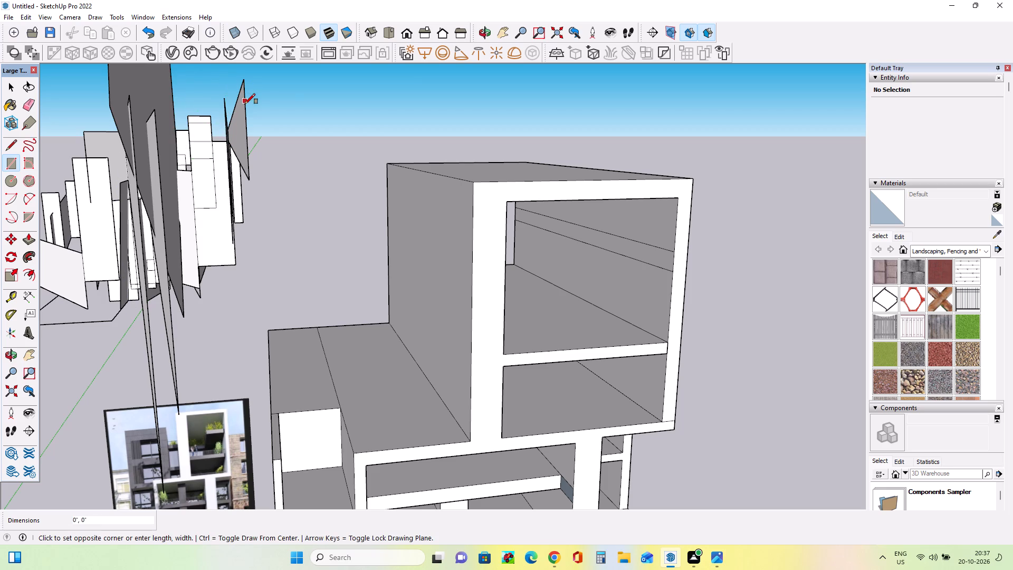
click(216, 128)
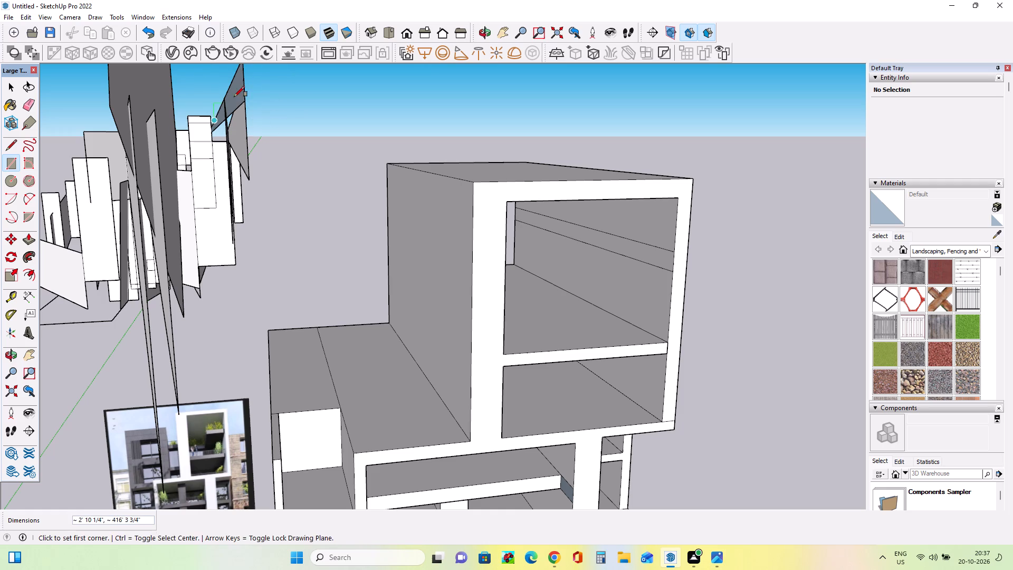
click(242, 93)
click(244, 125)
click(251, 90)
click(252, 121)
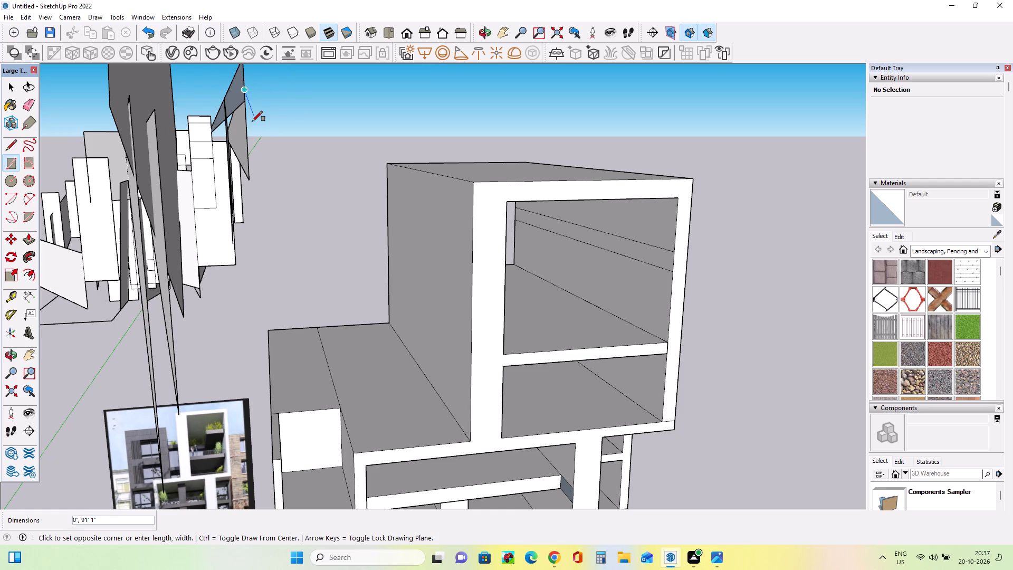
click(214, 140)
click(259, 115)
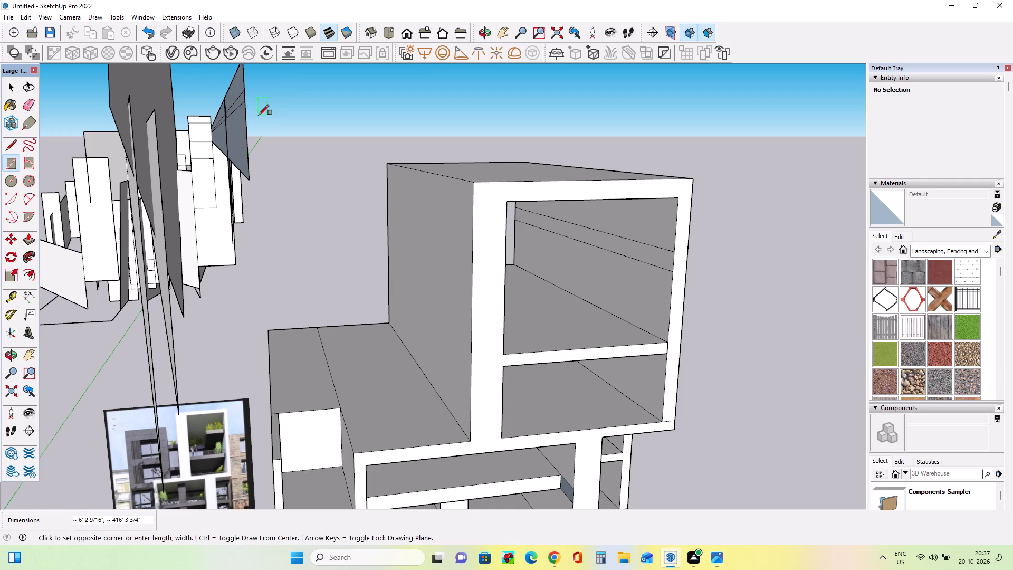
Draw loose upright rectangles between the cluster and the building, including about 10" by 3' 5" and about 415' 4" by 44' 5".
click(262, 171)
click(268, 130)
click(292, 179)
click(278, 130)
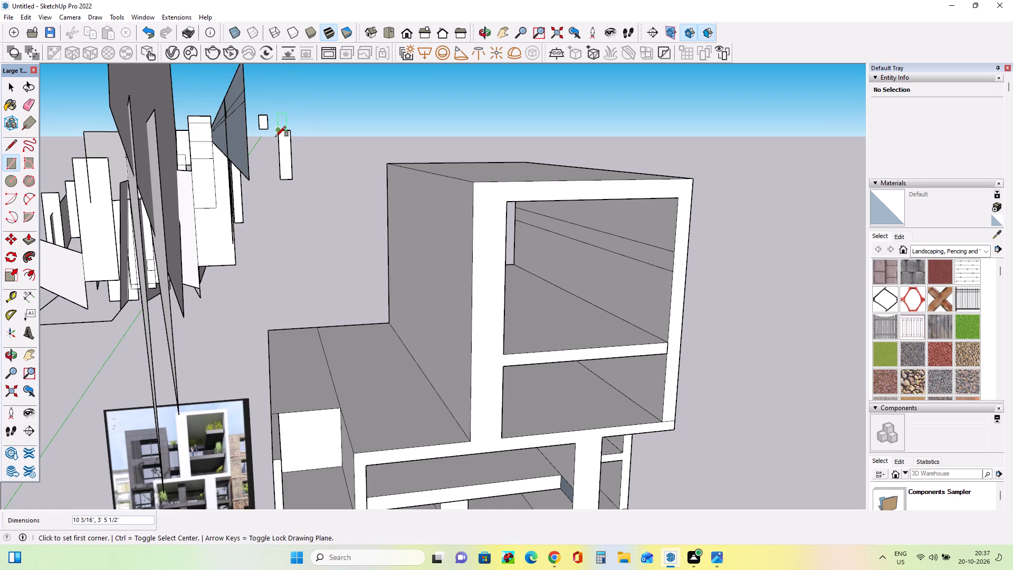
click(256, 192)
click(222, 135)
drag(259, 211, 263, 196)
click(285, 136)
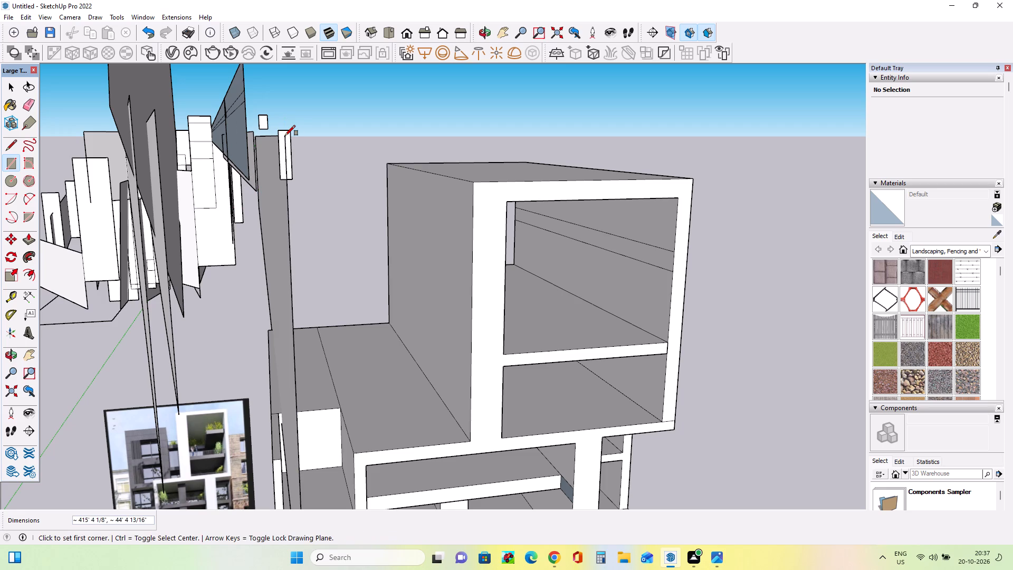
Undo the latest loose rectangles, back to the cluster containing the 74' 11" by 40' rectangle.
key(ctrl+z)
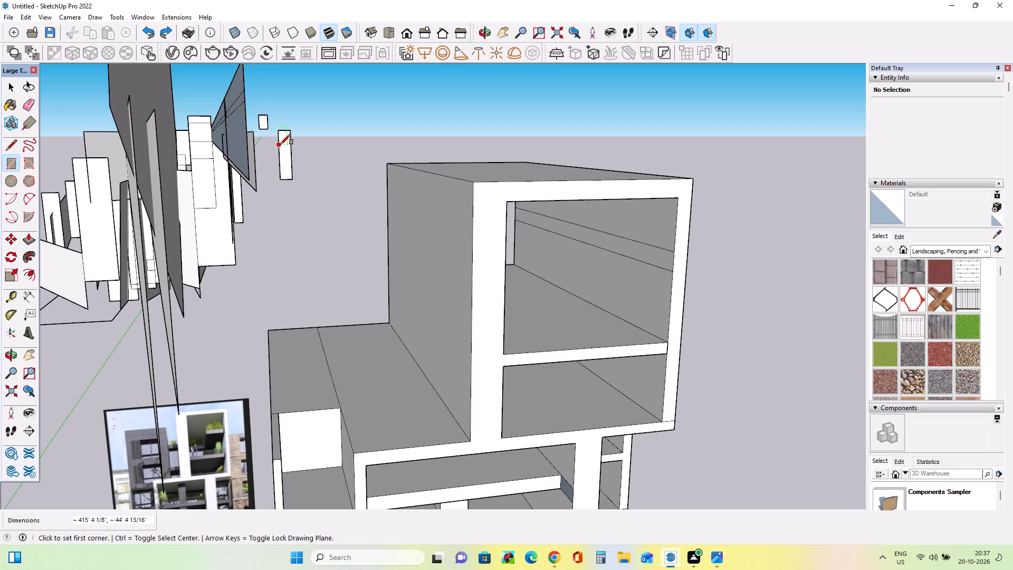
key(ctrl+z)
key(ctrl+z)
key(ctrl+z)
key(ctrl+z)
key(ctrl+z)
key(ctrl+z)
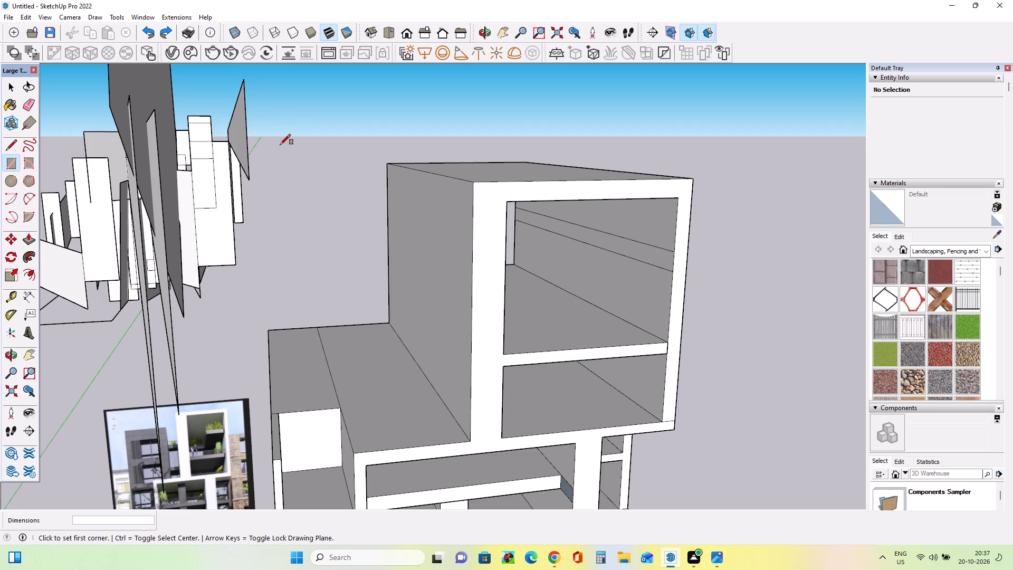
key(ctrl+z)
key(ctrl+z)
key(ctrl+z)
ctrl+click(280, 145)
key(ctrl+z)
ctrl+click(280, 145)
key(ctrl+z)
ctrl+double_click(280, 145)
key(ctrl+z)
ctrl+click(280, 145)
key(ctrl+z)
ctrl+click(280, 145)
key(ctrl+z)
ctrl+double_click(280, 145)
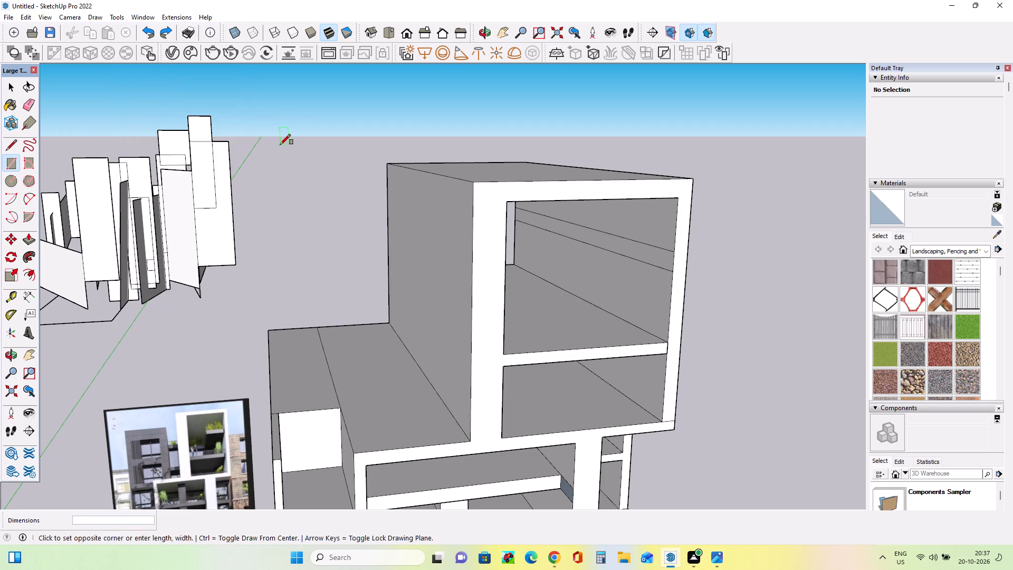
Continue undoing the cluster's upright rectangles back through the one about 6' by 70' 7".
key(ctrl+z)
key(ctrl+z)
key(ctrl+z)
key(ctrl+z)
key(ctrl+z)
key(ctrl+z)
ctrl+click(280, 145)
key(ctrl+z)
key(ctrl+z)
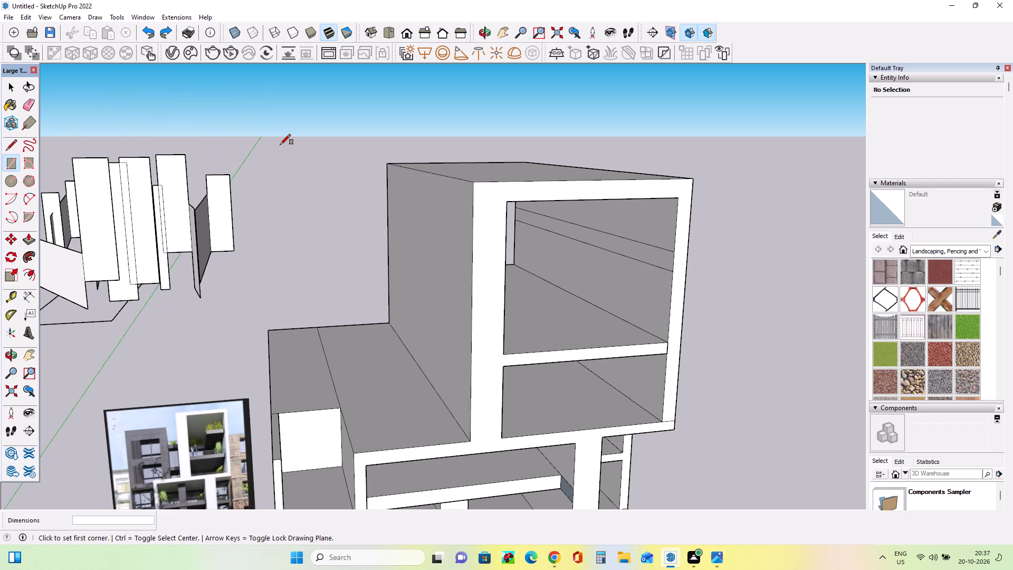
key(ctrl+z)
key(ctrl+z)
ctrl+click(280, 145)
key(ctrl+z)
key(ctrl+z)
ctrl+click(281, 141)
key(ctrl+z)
Undo all the remaining earlier loose rectangles until the space beside the building is empty.
ctrl+click(281, 141)
key(ctrl+z)
key(ctrl+z)
key(ctrl+z)
key(ctrl+z)
key(ctrl+z)
key(ctrl+z)
key(ctrl+z)
ctrl+click(281, 141)
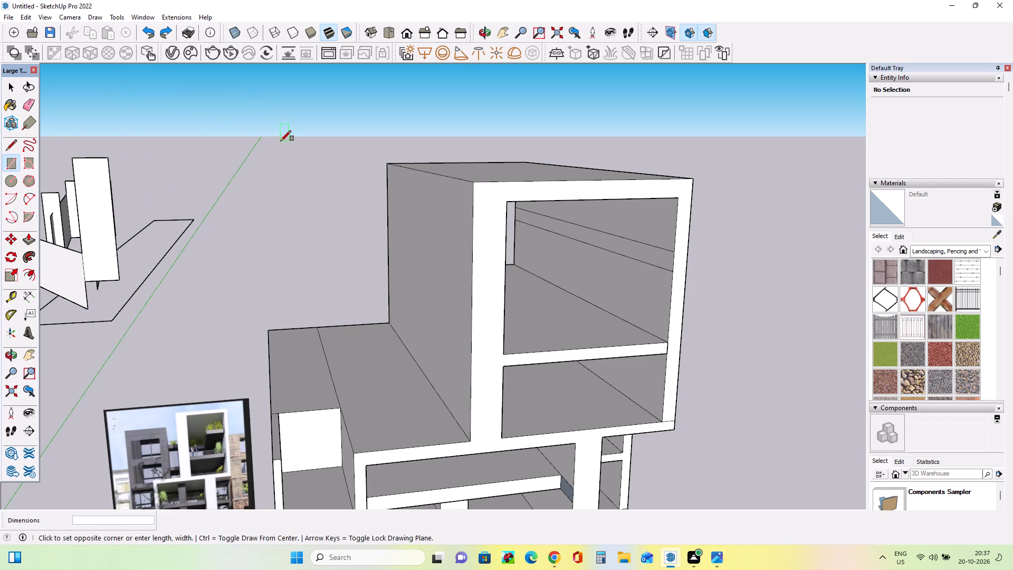
key(ctrl+z)
key(ctrl+z)
key(ctrl+z)
key(ctrl+z)
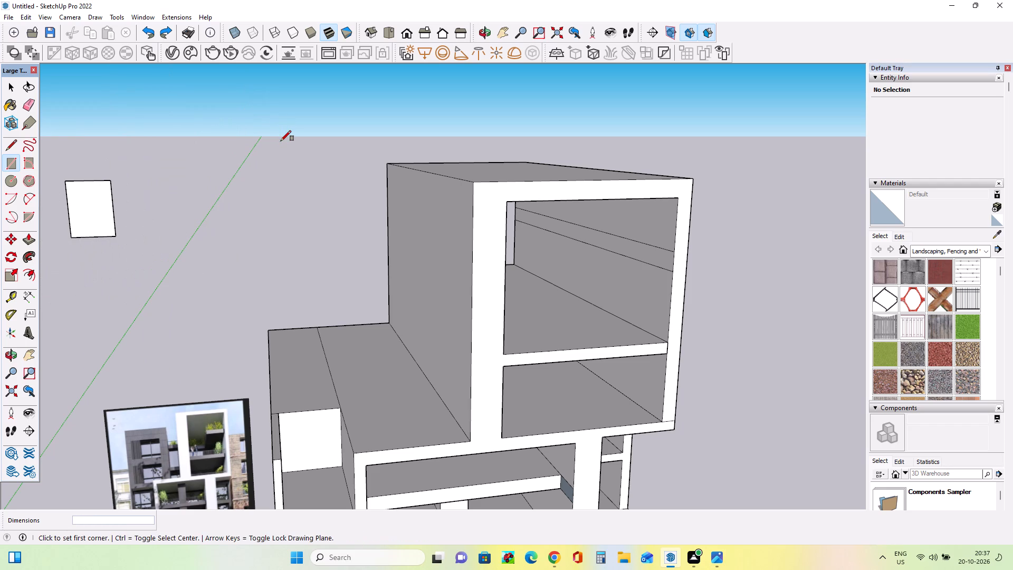
key(ctrl+z)
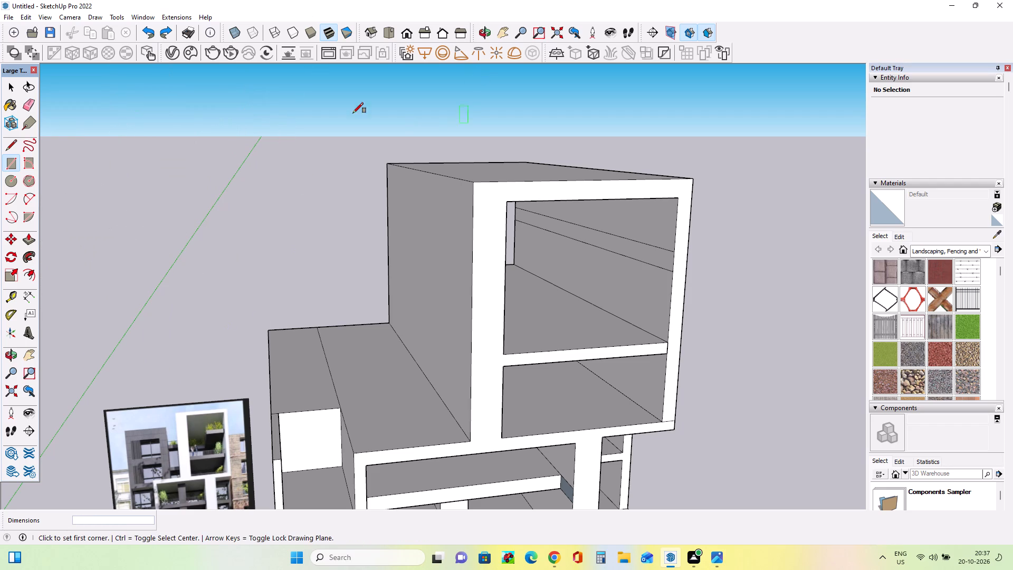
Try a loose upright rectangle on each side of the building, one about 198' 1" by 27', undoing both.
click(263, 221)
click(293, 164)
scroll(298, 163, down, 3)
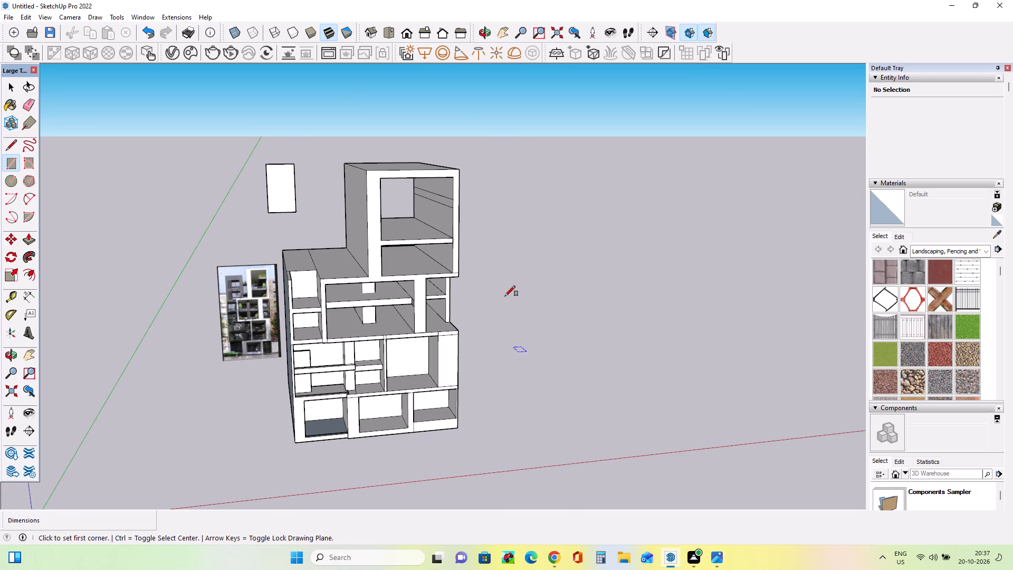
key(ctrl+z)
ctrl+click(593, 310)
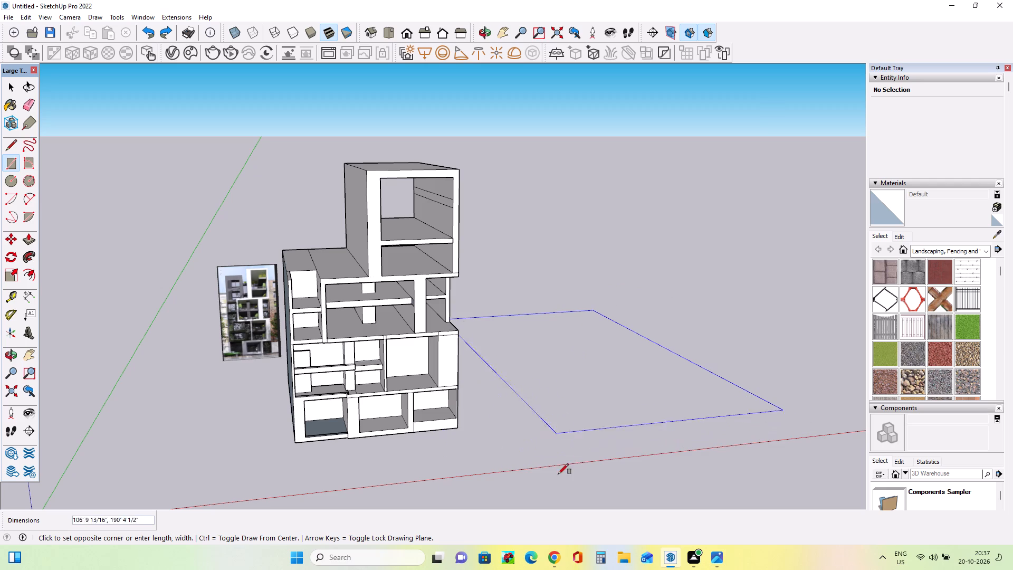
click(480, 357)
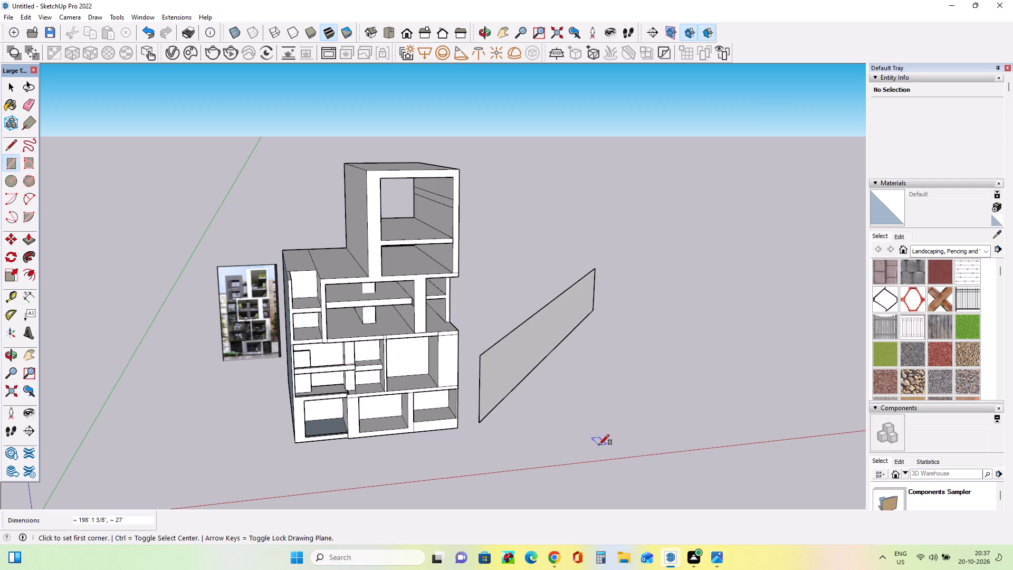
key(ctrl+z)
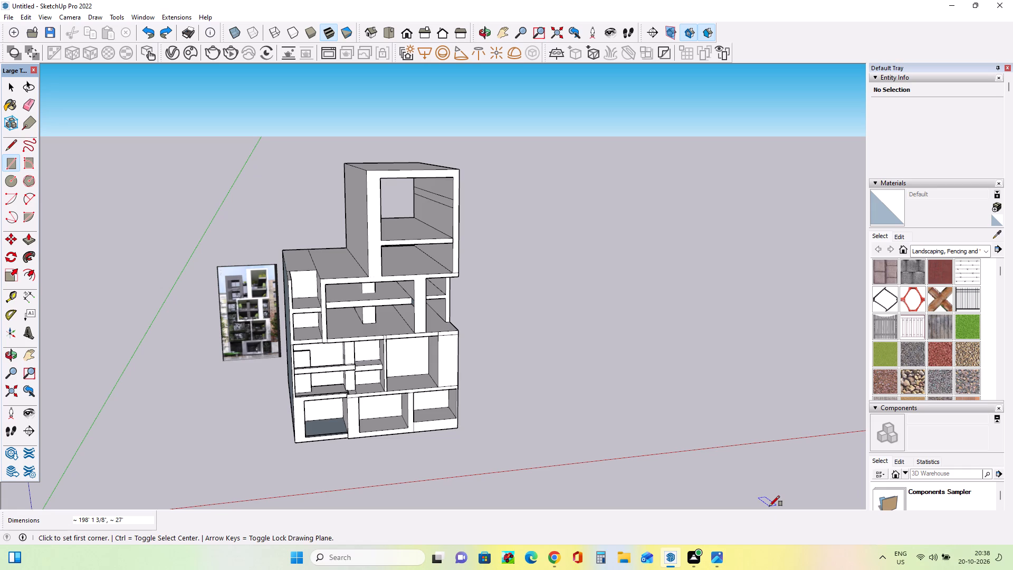
Draw three overlapping horizontal rectangles in the empty space beside the building, including about 161' 6" by 107' 4" and about 207' 8" by 370' 11".
click(582, 326)
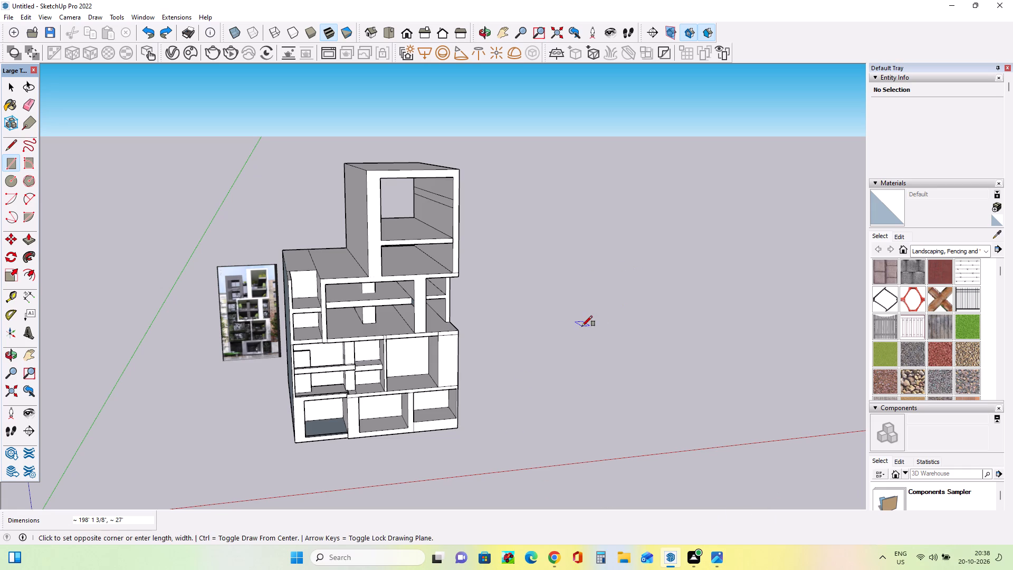
click(627, 261)
drag(626, 400, 626, 394)
click(654, 301)
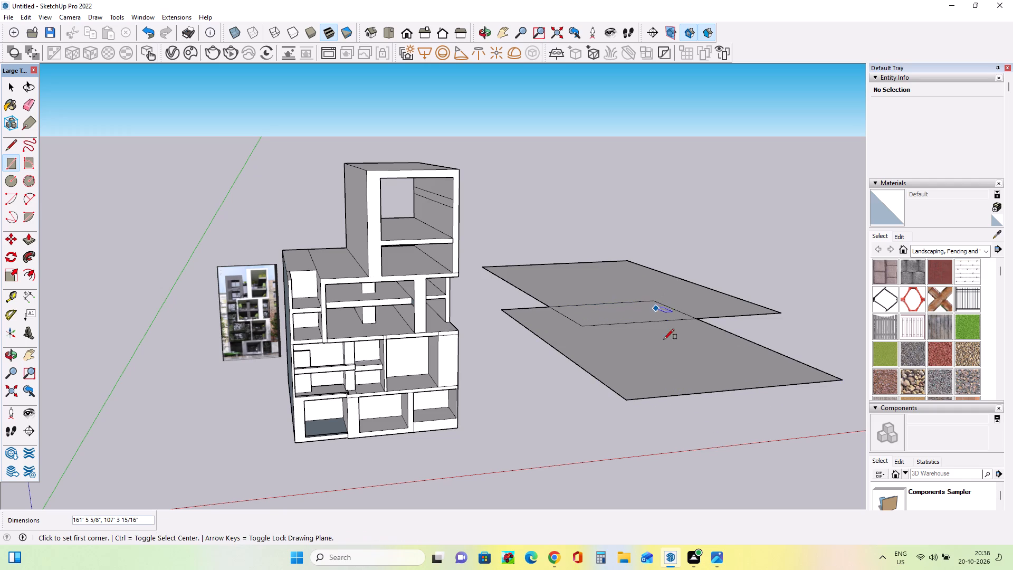
drag(665, 402, 665, 388)
click(649, 249)
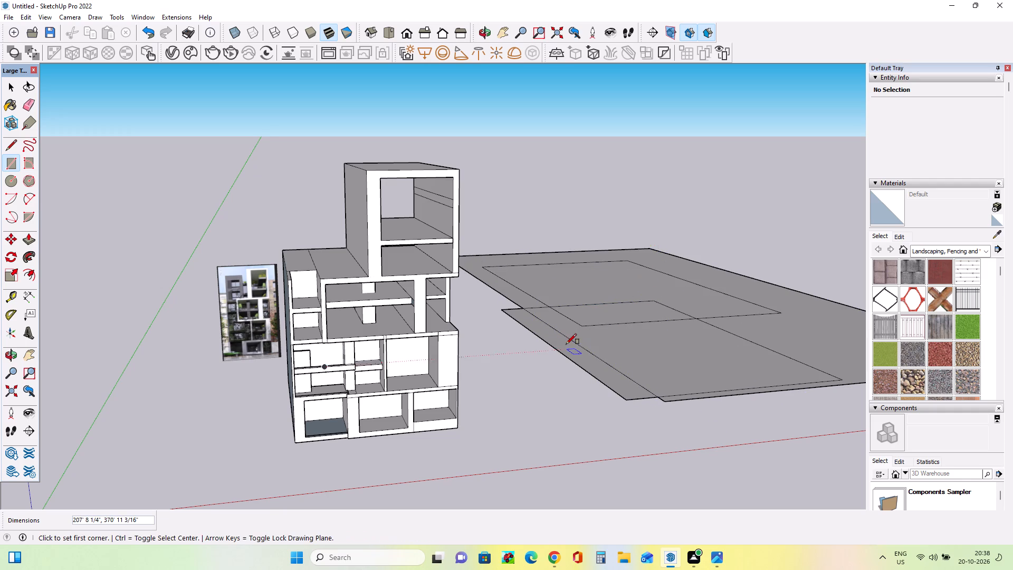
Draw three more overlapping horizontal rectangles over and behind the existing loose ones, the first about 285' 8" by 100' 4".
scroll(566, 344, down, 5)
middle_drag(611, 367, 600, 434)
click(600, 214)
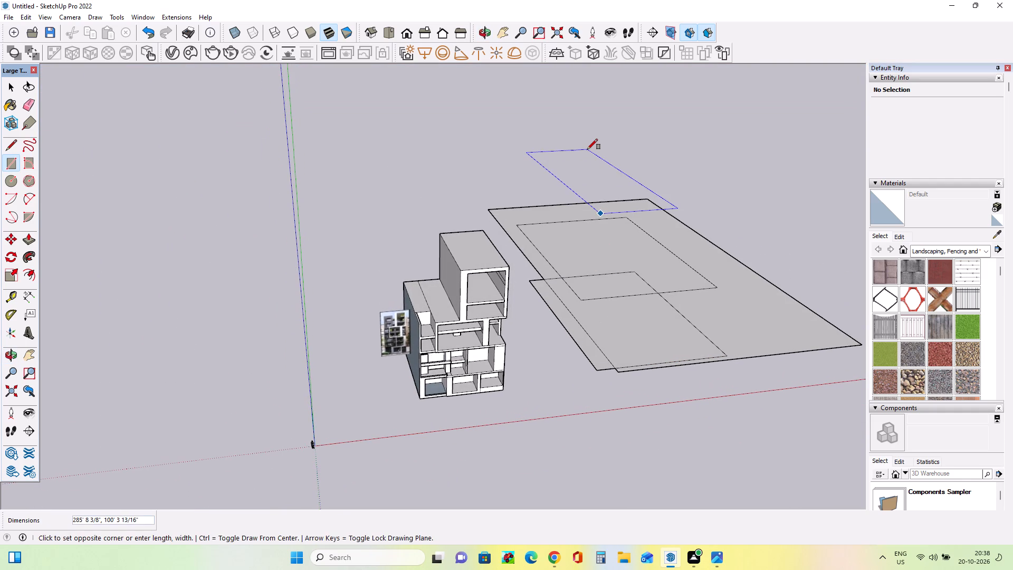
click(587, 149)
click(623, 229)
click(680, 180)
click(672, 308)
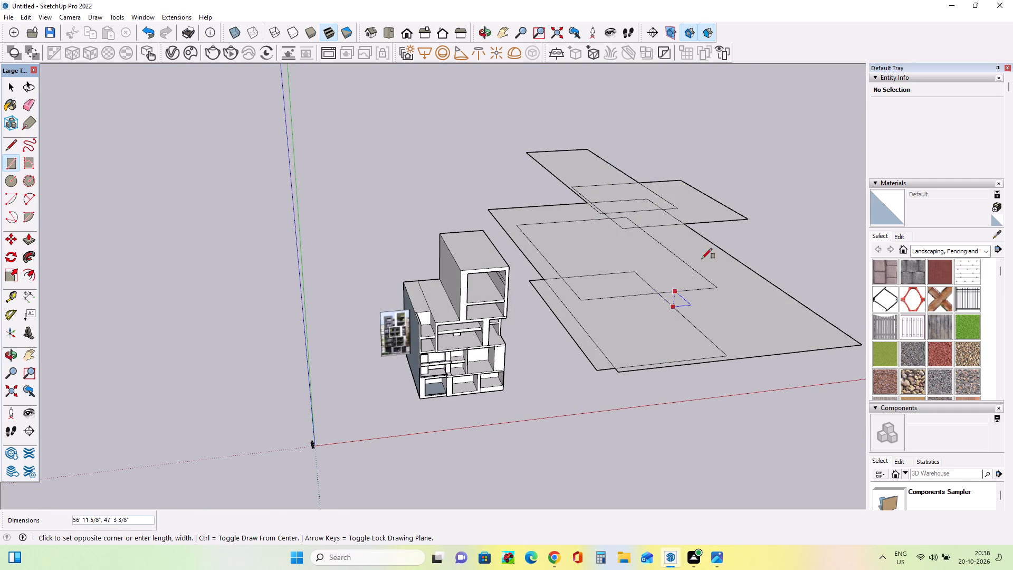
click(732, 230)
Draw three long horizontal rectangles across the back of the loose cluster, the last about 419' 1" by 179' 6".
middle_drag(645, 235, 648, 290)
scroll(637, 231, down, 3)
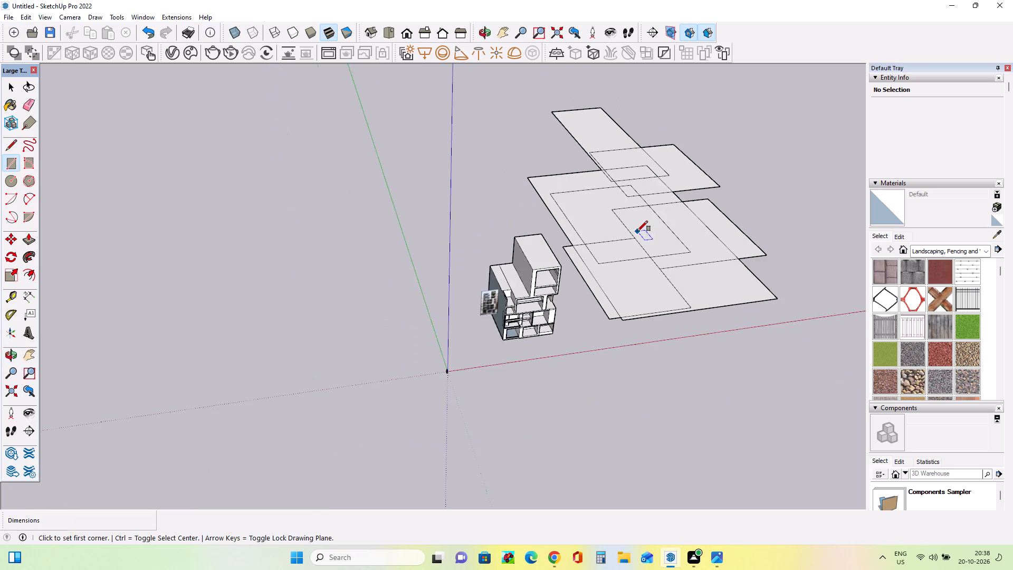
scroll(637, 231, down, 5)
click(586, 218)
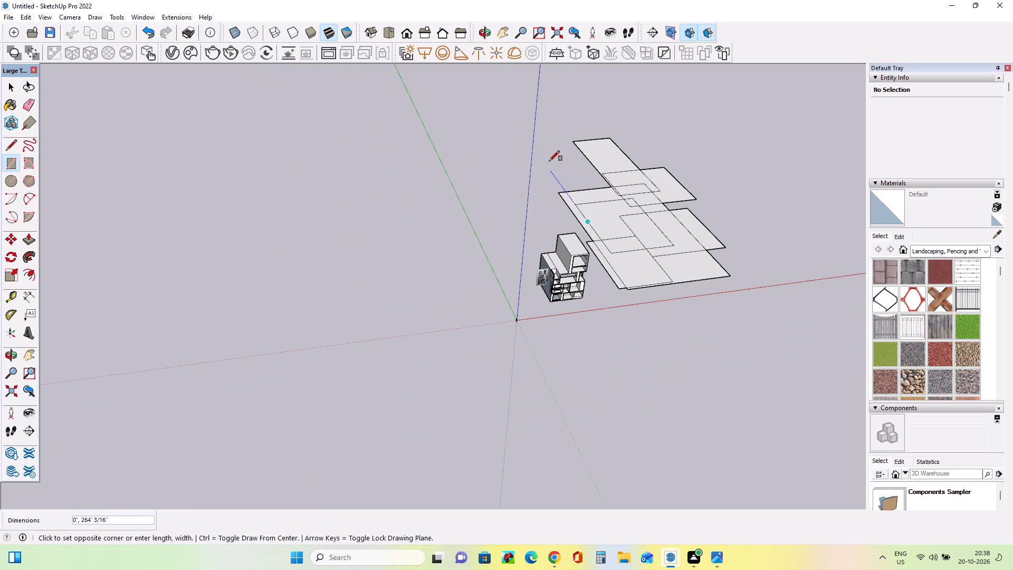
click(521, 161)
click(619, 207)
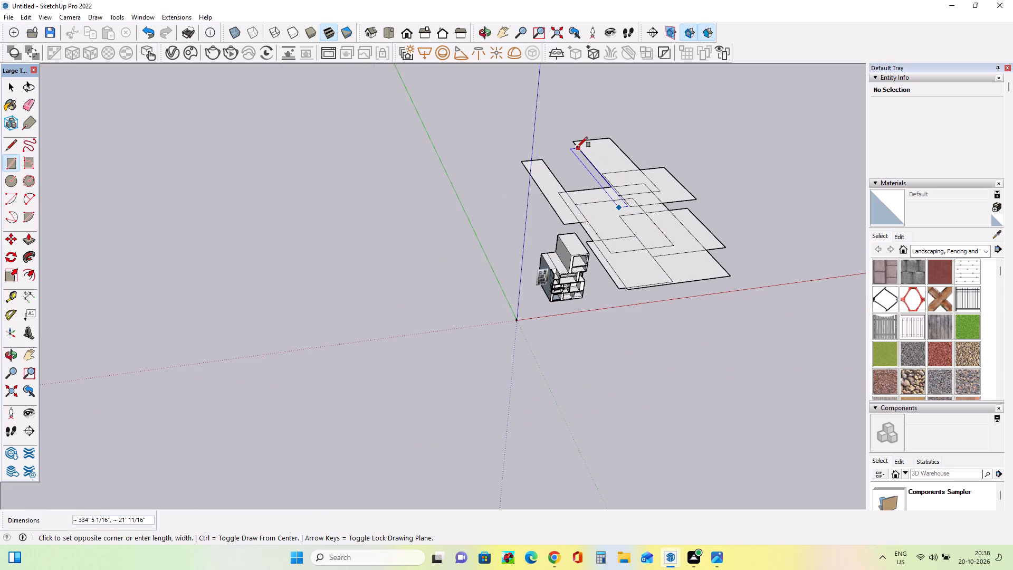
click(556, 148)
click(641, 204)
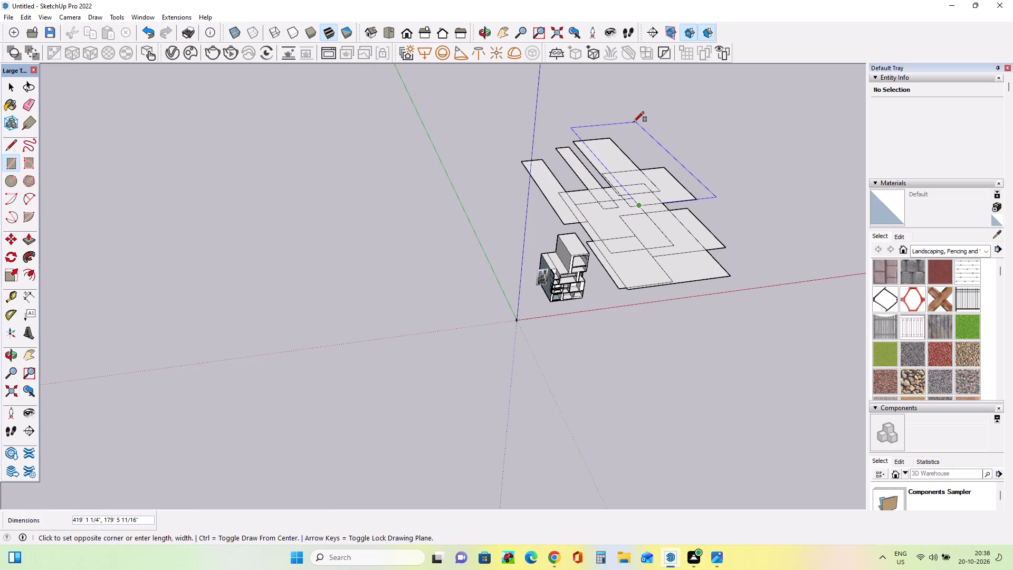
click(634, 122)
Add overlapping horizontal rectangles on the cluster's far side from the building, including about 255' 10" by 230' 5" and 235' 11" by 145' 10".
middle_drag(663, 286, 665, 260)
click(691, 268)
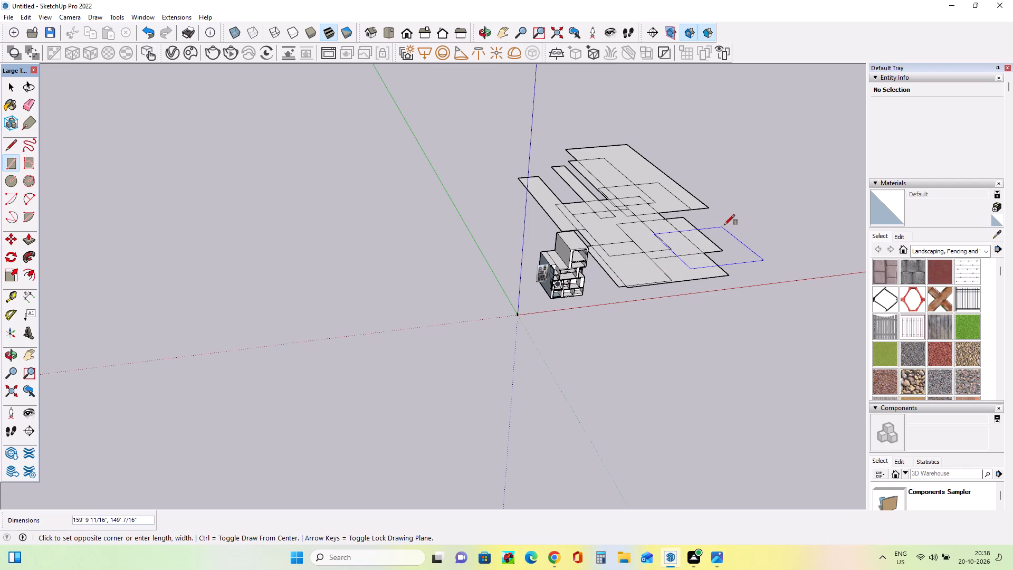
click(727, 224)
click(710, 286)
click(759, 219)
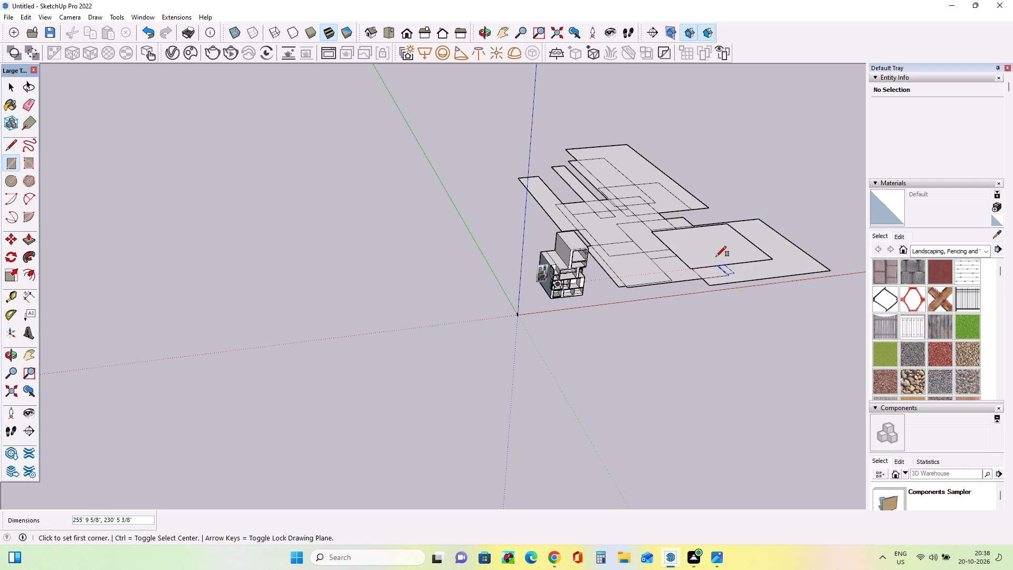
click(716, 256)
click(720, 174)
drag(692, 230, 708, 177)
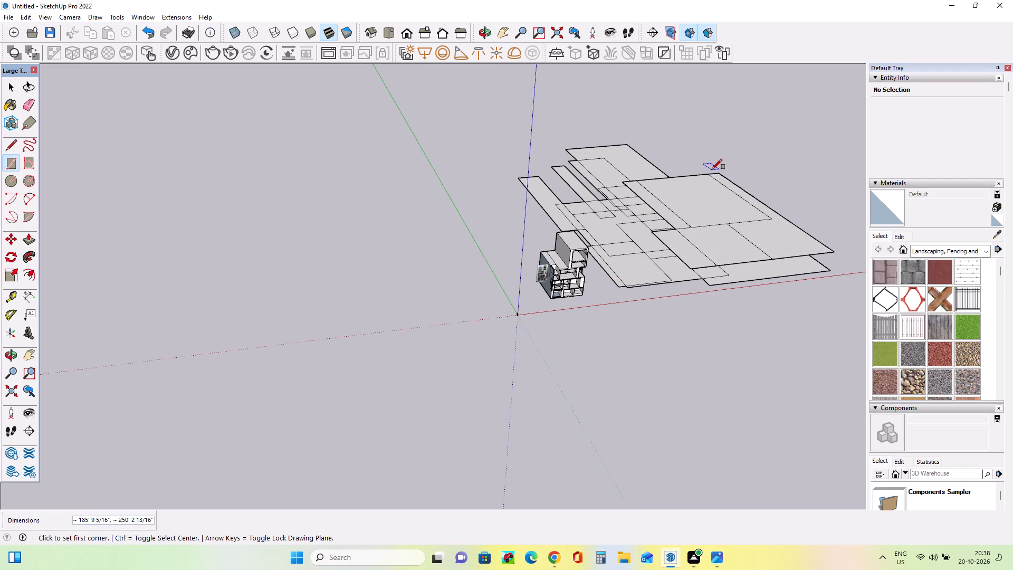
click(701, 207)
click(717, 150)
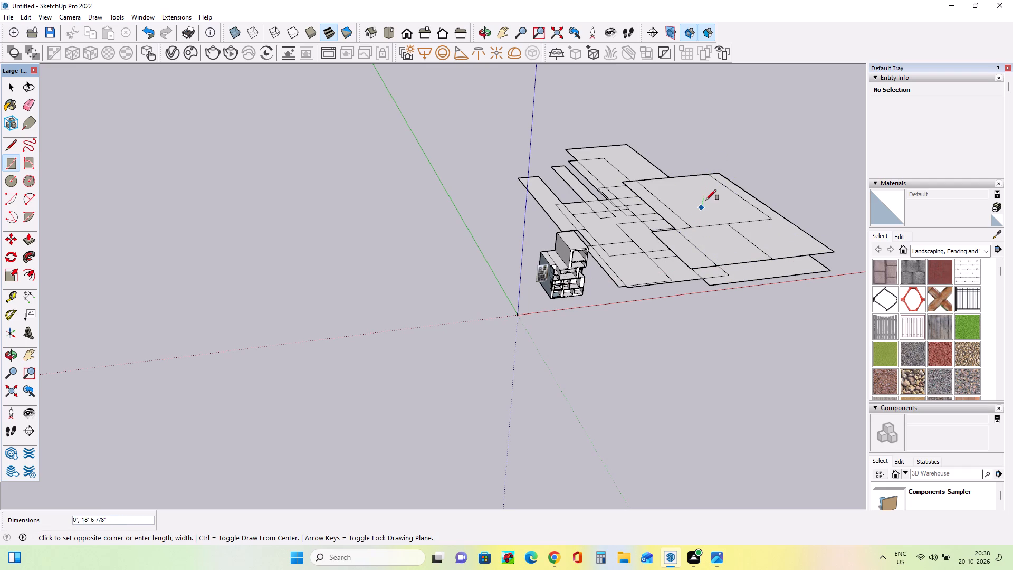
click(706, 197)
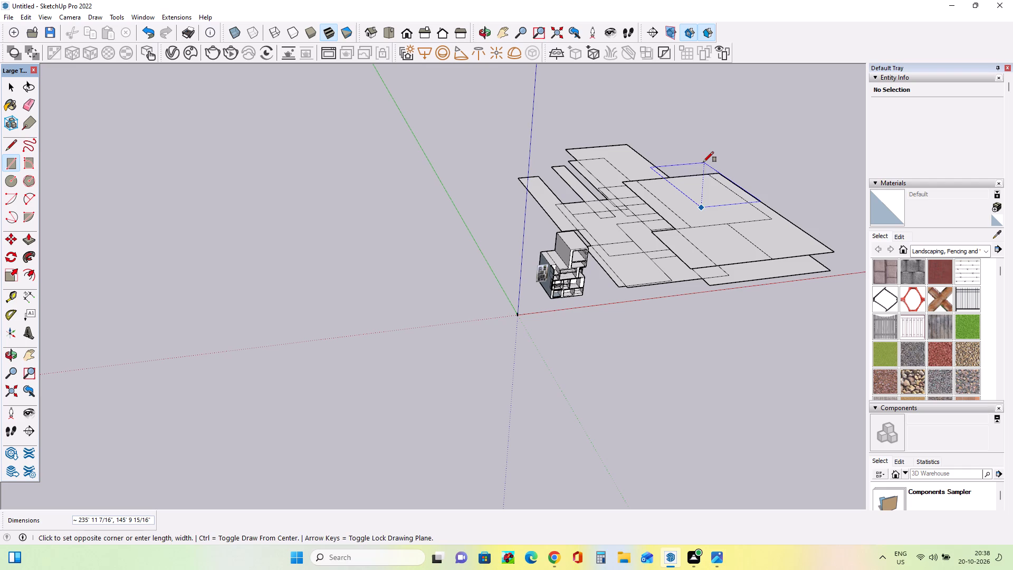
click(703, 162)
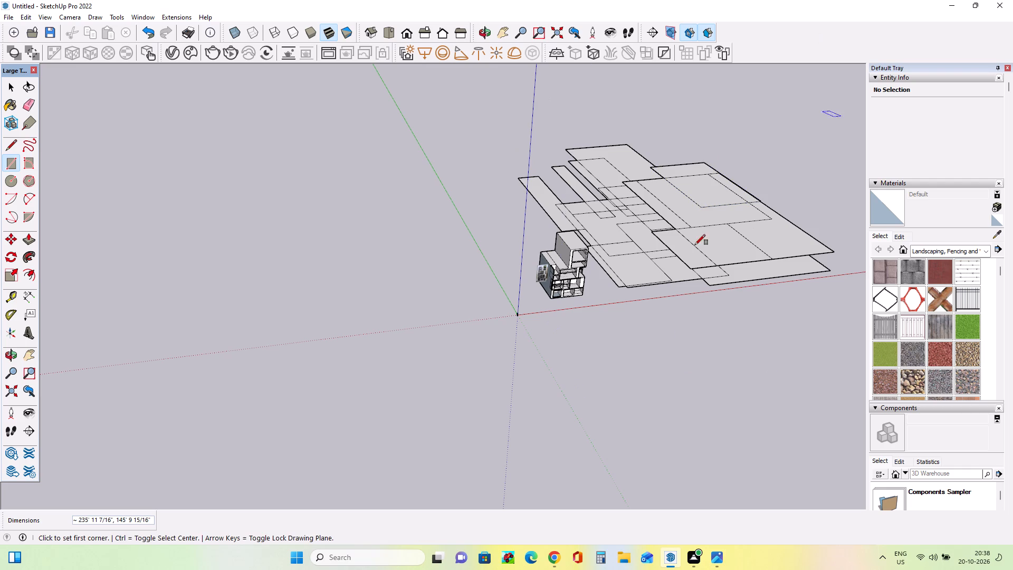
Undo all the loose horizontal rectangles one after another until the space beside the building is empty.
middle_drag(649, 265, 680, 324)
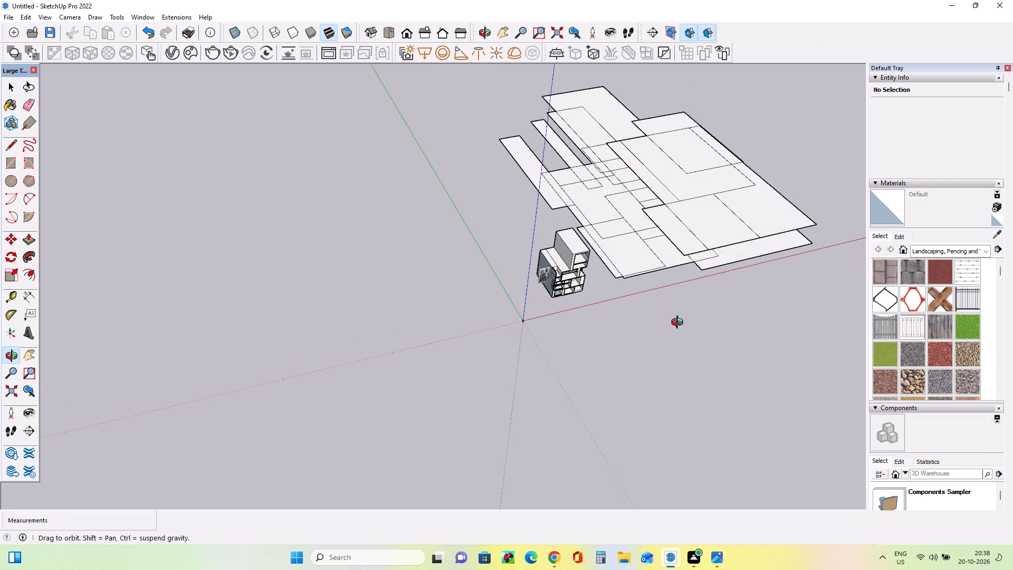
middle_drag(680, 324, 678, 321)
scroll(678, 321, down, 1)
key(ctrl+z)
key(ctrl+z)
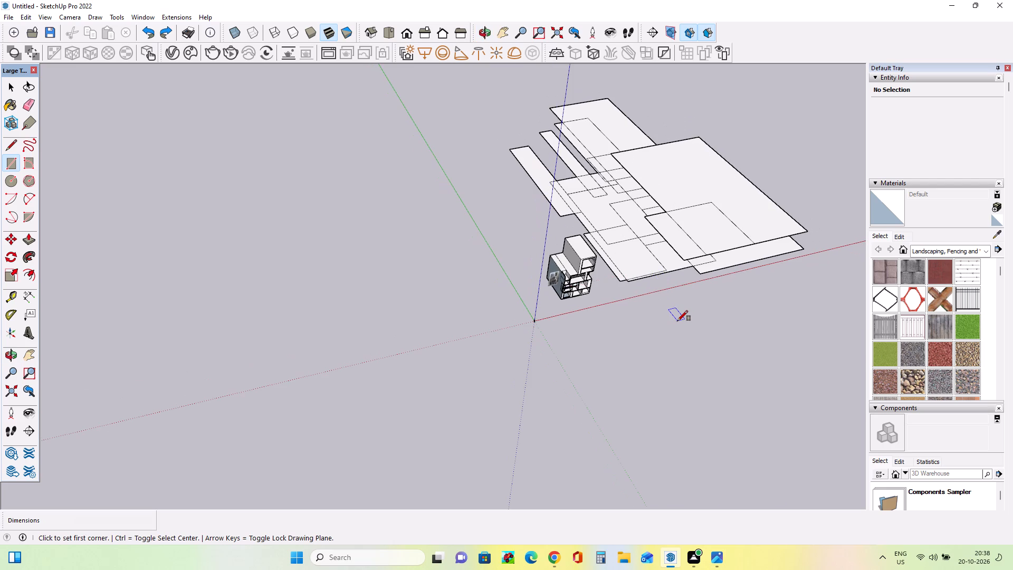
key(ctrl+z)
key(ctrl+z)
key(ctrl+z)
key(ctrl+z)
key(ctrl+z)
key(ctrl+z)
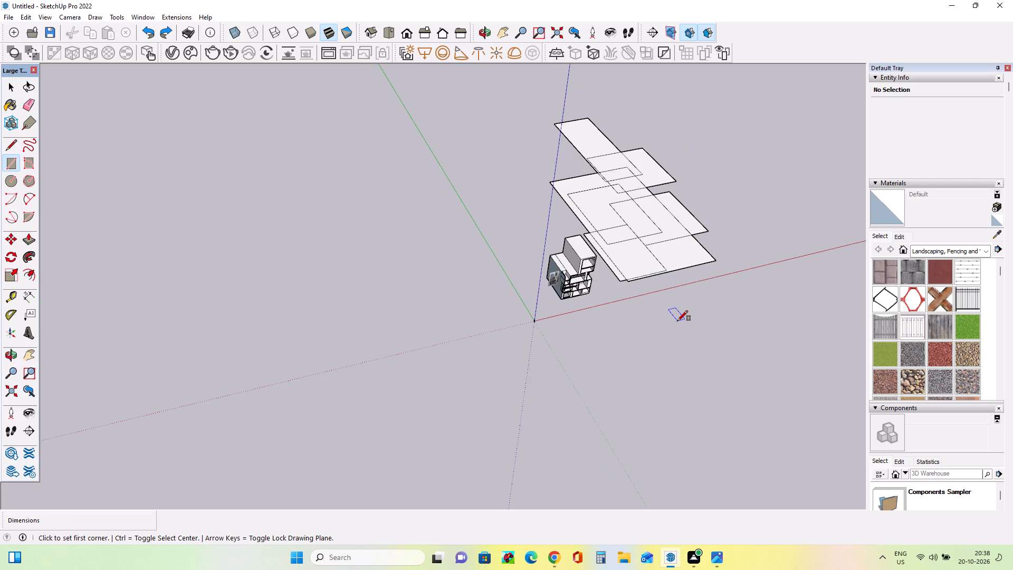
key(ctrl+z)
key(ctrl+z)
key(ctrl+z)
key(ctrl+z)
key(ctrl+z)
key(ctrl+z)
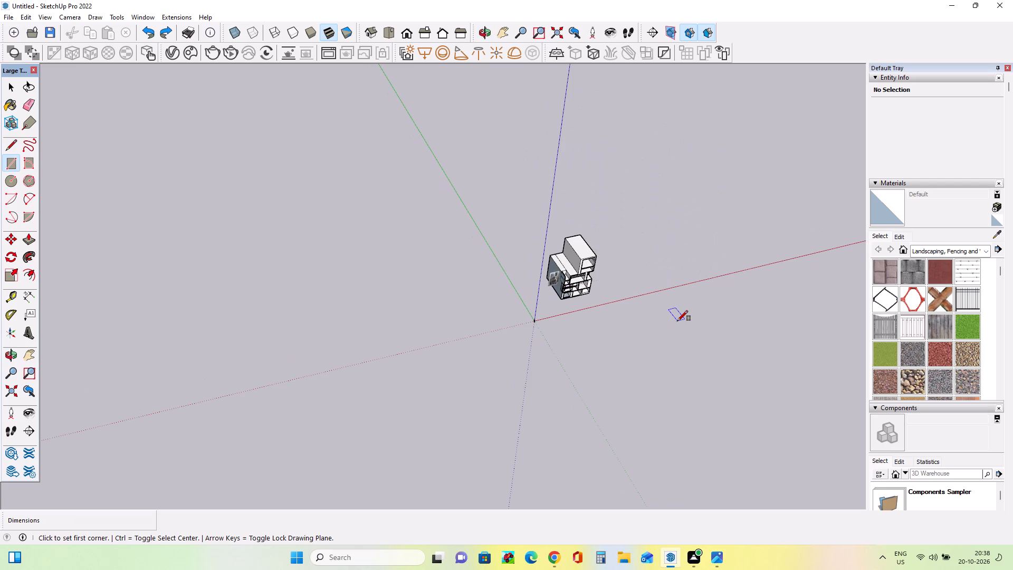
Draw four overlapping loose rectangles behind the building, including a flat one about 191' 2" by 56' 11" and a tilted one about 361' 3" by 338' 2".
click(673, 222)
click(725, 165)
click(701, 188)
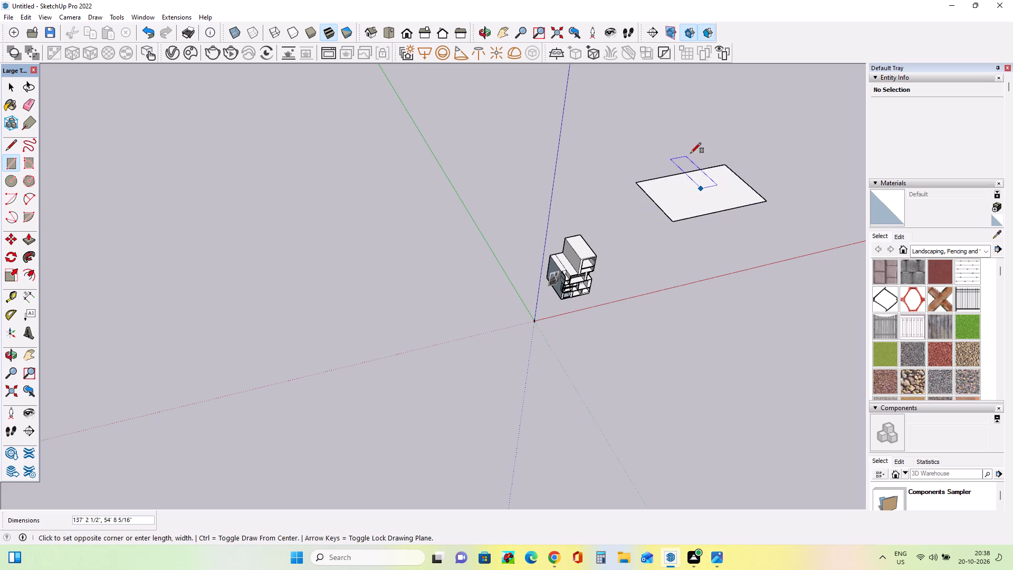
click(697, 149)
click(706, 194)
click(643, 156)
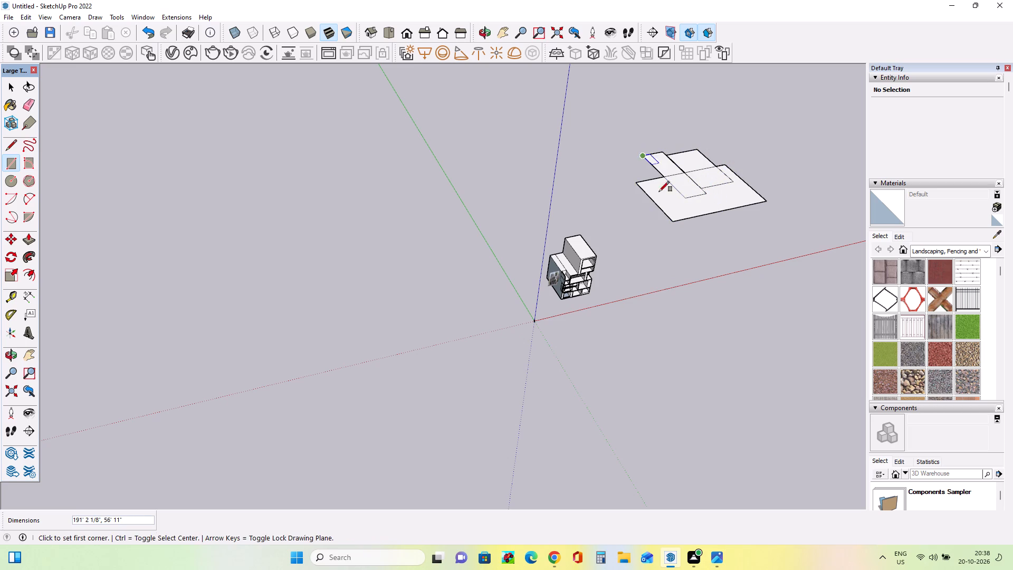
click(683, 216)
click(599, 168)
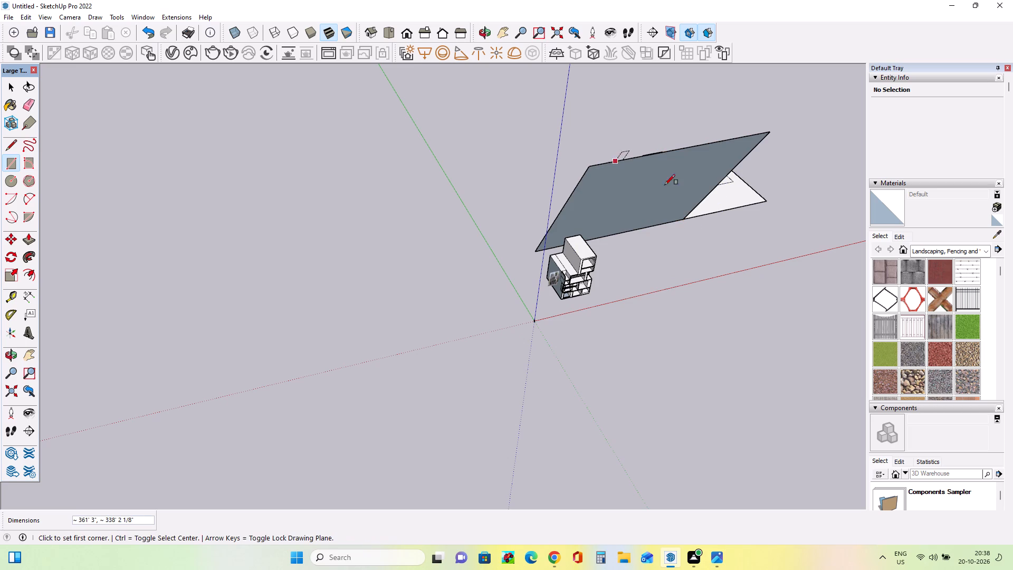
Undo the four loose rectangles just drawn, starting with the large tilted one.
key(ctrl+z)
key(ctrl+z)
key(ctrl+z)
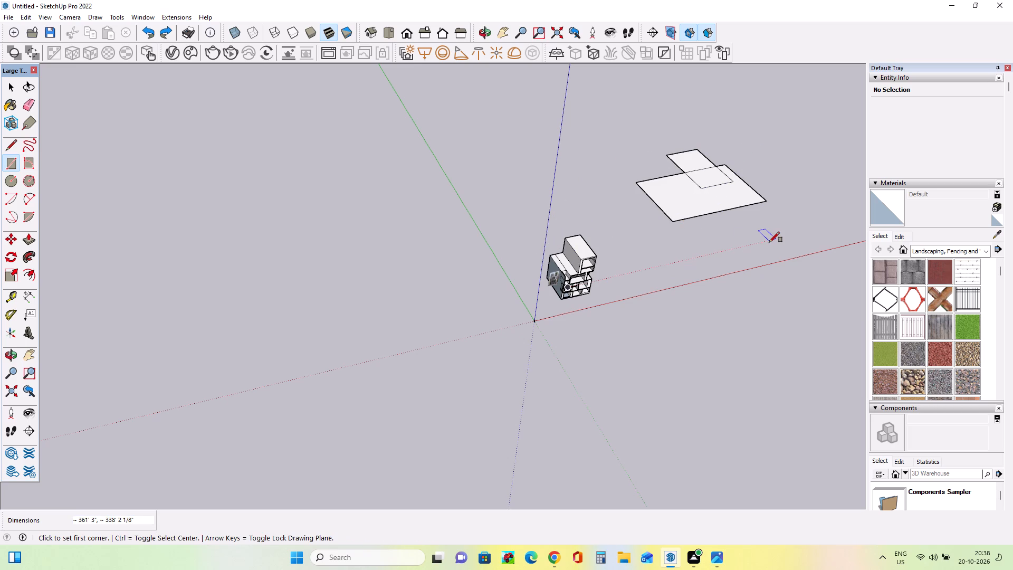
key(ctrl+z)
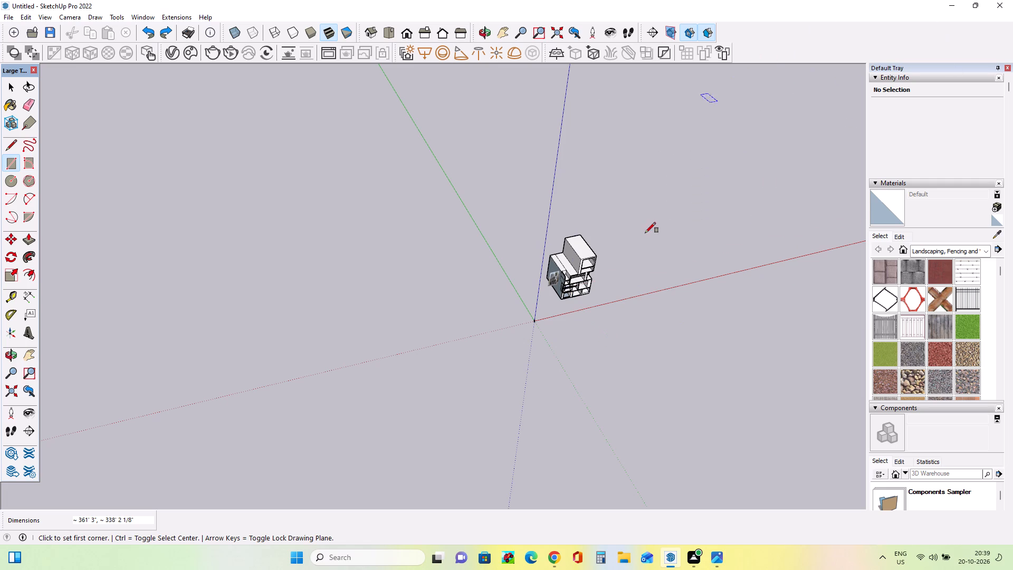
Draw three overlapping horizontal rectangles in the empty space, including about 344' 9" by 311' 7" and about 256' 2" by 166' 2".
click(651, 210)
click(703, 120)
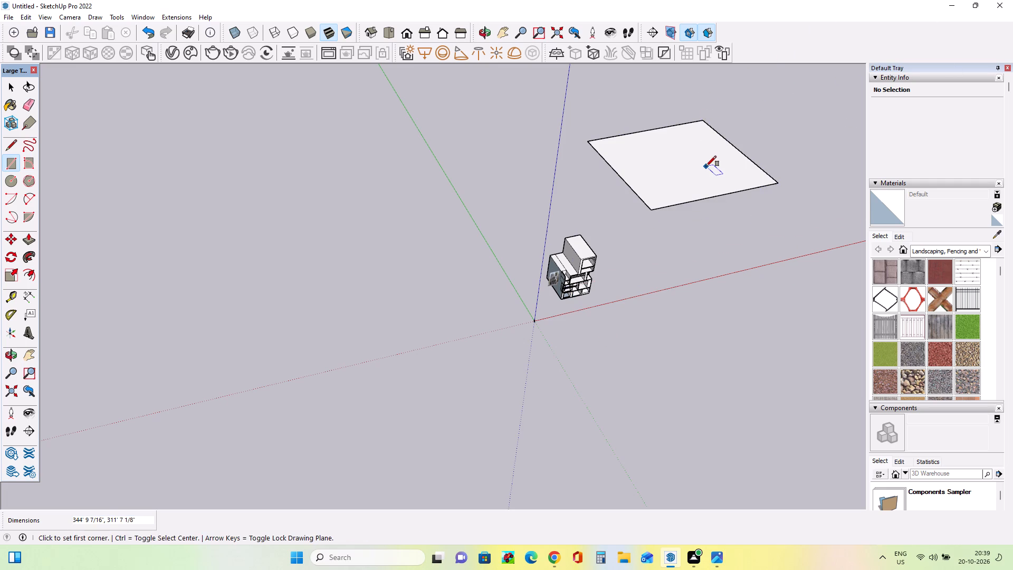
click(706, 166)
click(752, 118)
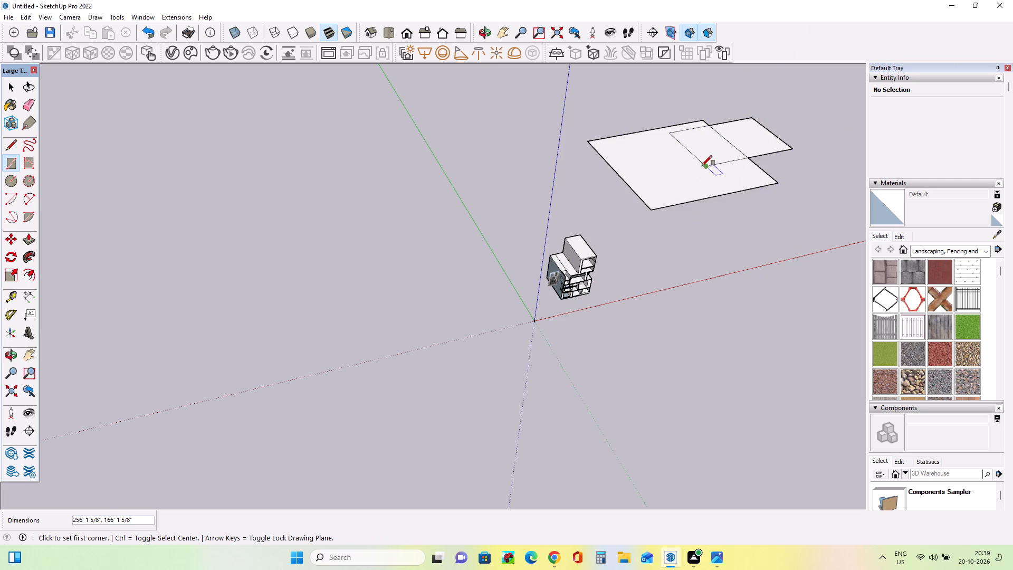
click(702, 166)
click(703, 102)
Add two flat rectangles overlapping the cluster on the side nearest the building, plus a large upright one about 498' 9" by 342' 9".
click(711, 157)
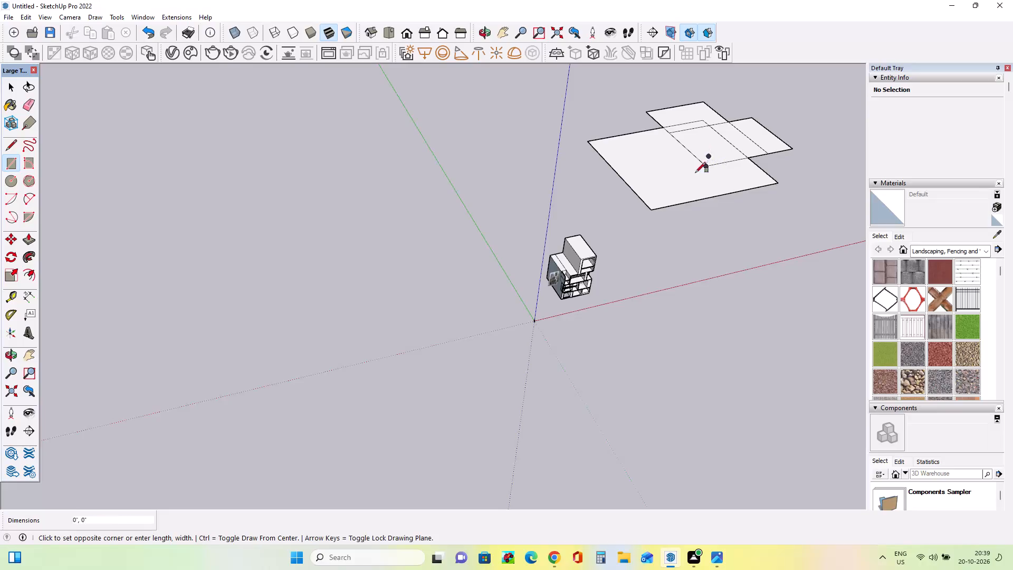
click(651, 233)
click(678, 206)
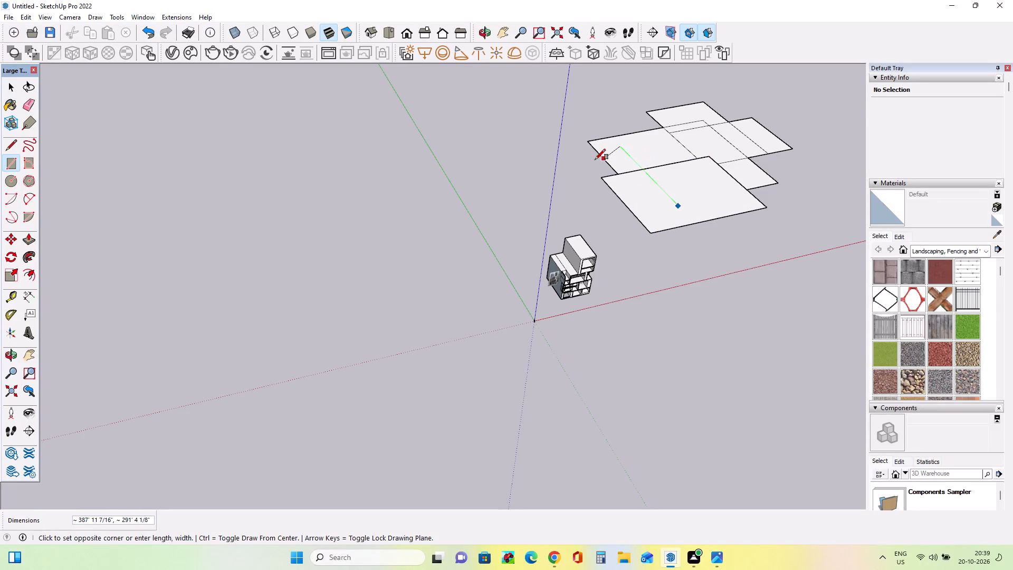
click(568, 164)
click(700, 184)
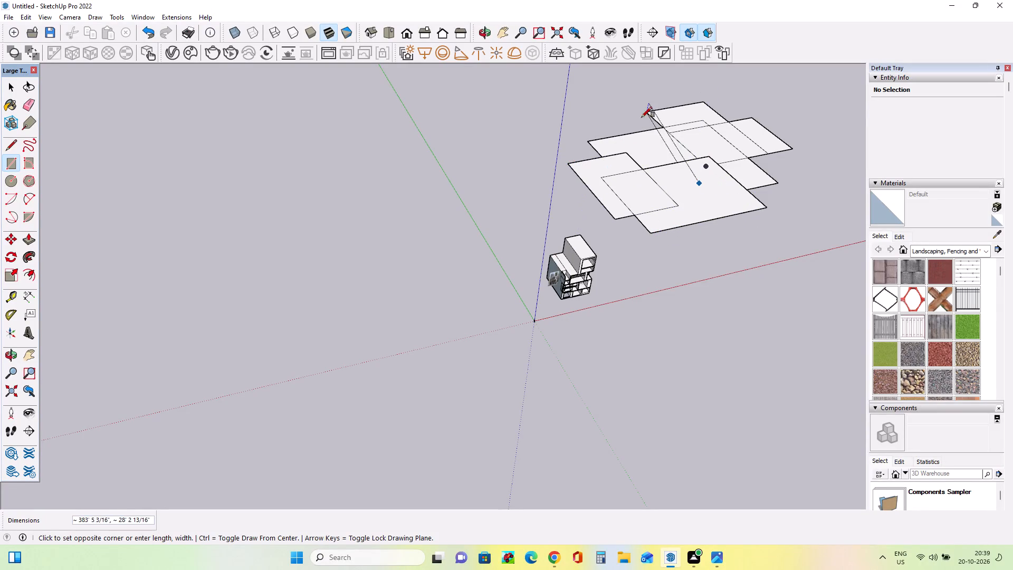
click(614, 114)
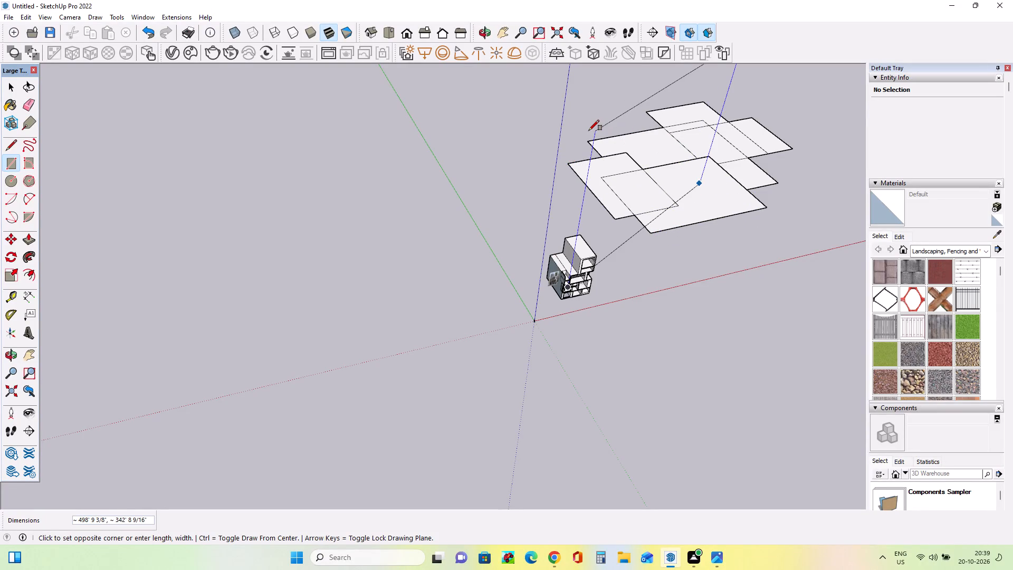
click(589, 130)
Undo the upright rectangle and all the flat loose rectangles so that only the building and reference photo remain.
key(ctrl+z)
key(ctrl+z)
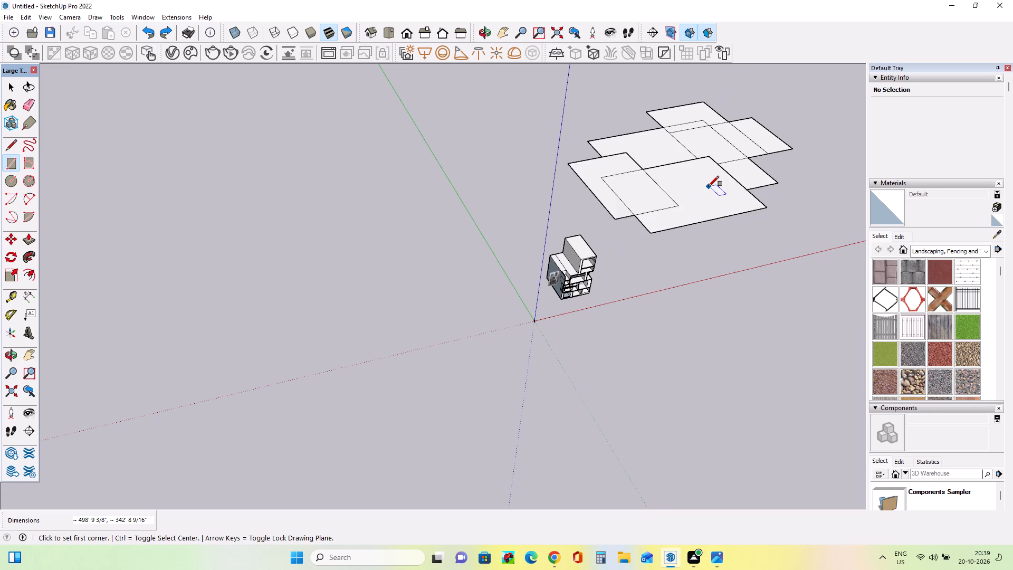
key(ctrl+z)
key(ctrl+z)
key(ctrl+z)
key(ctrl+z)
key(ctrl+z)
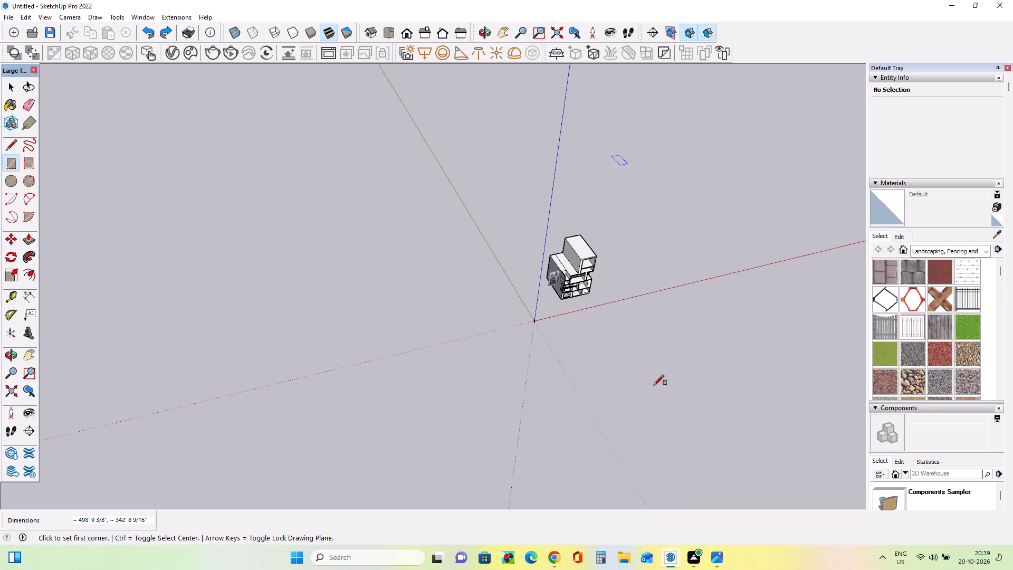
Examine the building's front facade up close, from the rooftop frame to the ground-floor openings, alongside the reference photo.
scroll(568, 303, up, 14)
scroll(684, 264, down, 1)
scroll(684, 264, up, 3)
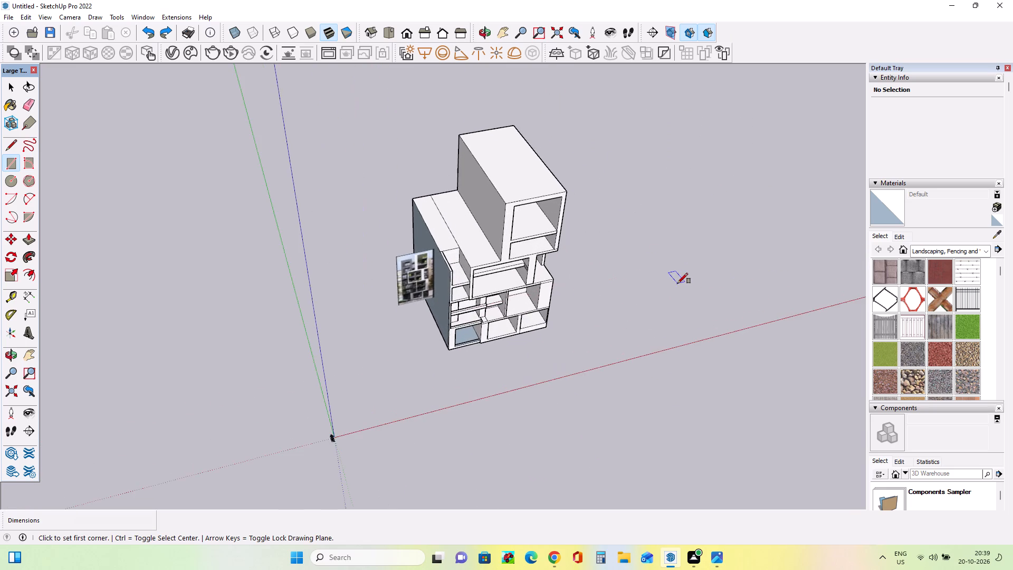
scroll(658, 294, up, 3)
middle_drag(615, 319, 589, 187)
scroll(547, 169, up, 3)
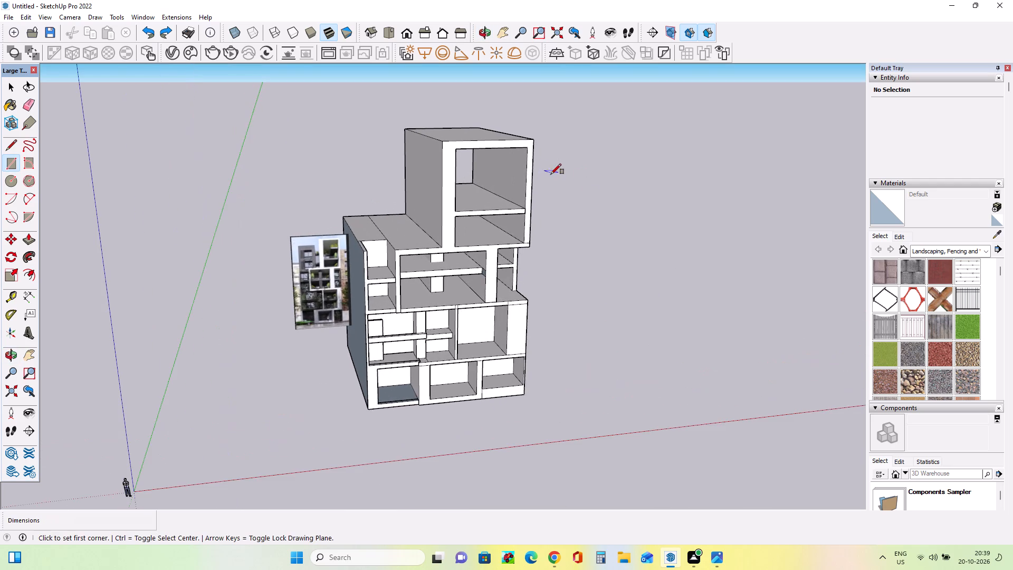
middle_drag(551, 178, 549, 170)
scroll(511, 268, up, 5)
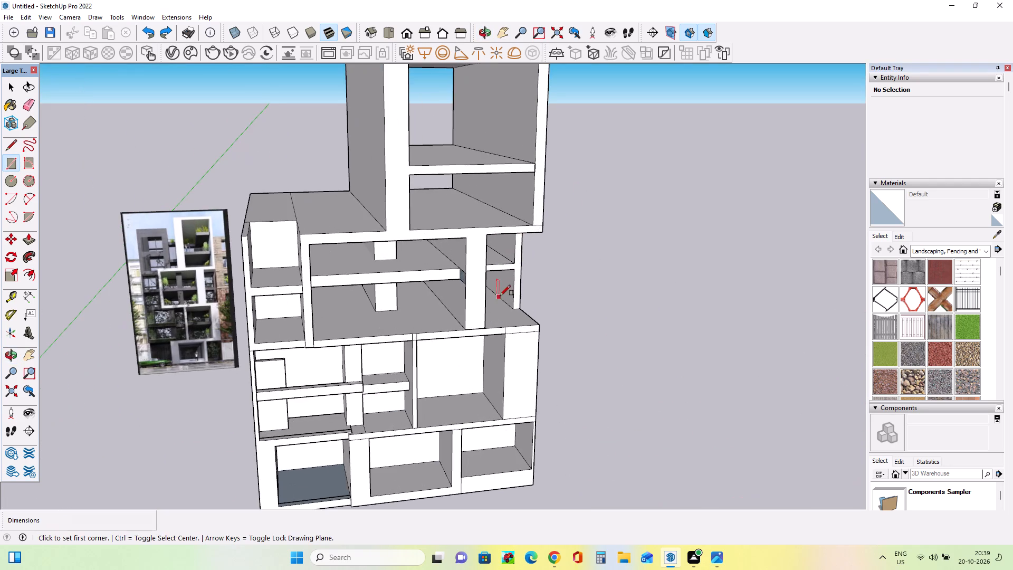
middle_drag(500, 296, 505, 277)
scroll(505, 277, up, 1)
scroll(654, 328, down, 3)
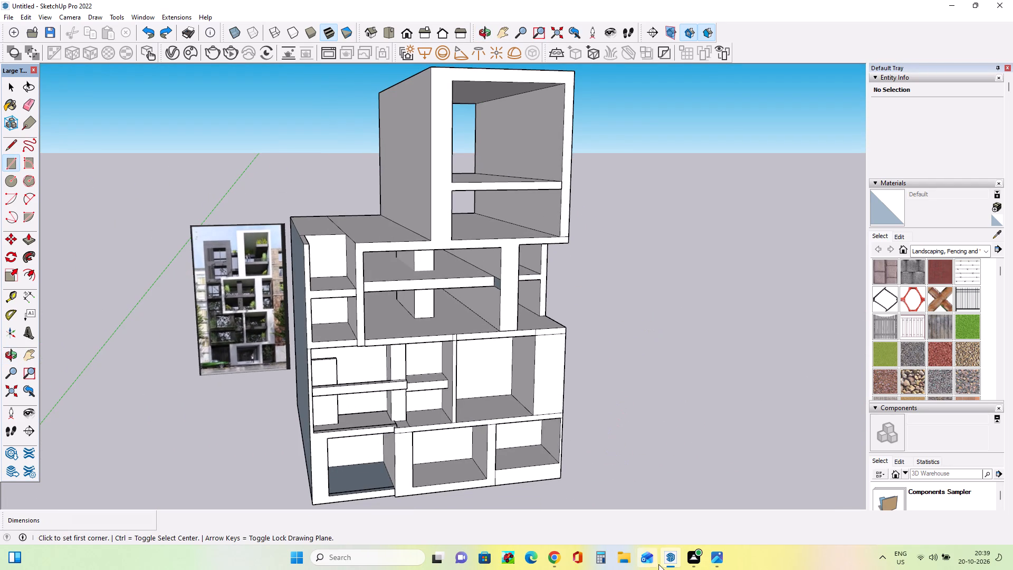
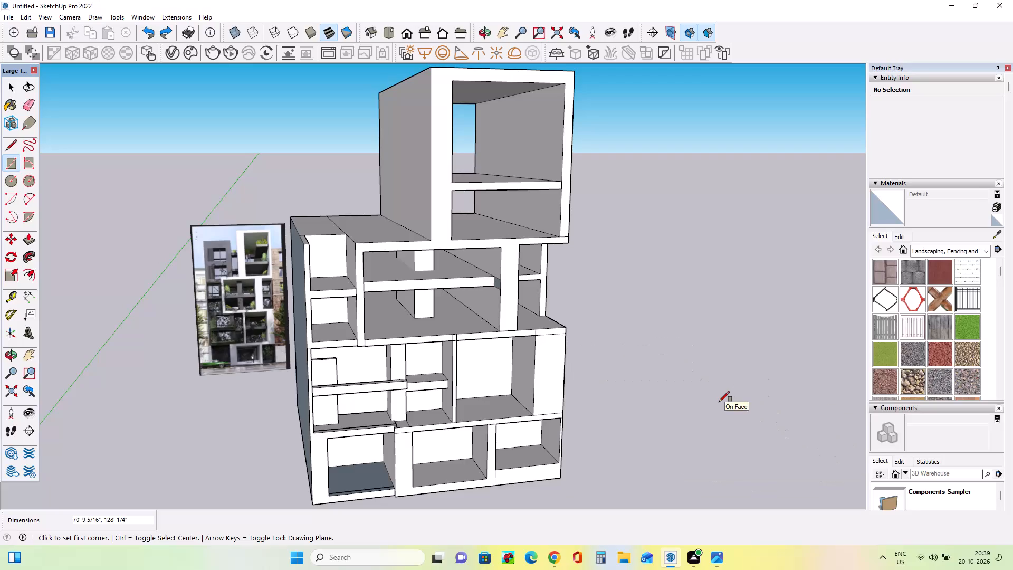
Draw a long strip rectangle about 4' 3" by 67' 5" on the rooftop frame's inner side wall, in the upper opening.
scroll(547, 243, up, 3)
middle_drag(616, 283, 604, 293)
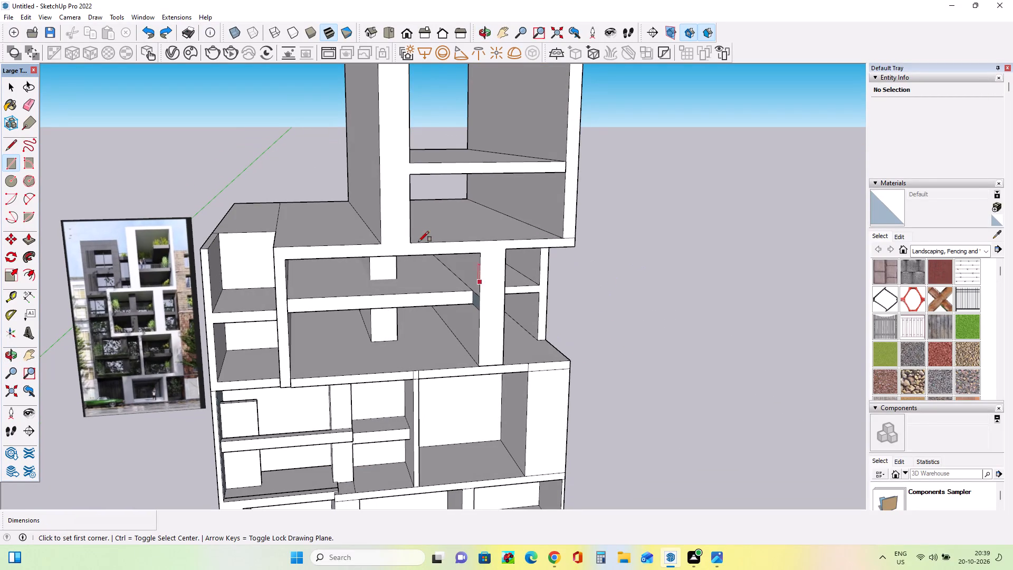
scroll(408, 233, down, 2)
middle_drag(377, 178, 424, 238)
scroll(459, 227, down, 1)
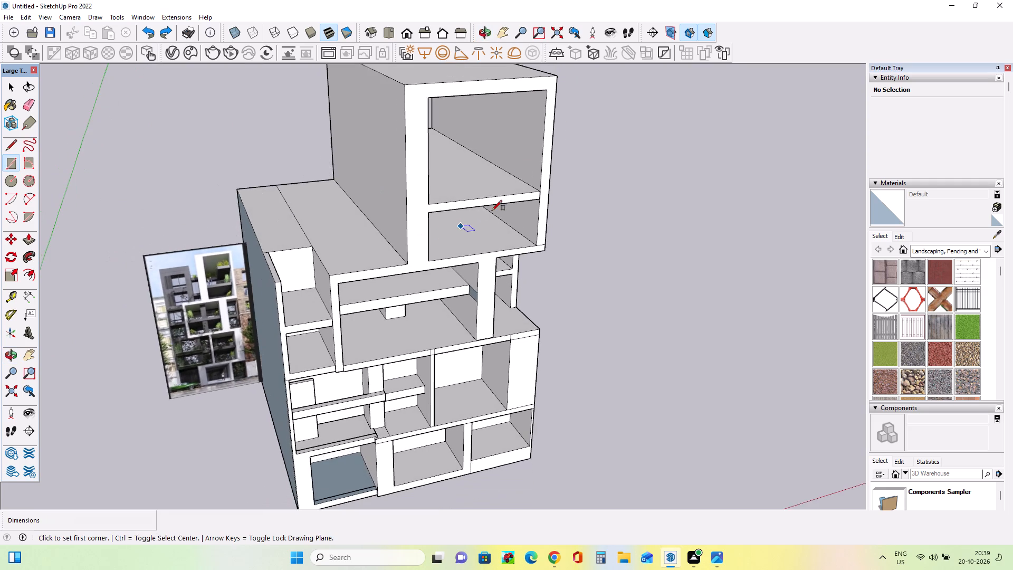
middle_drag(518, 159, 492, 71)
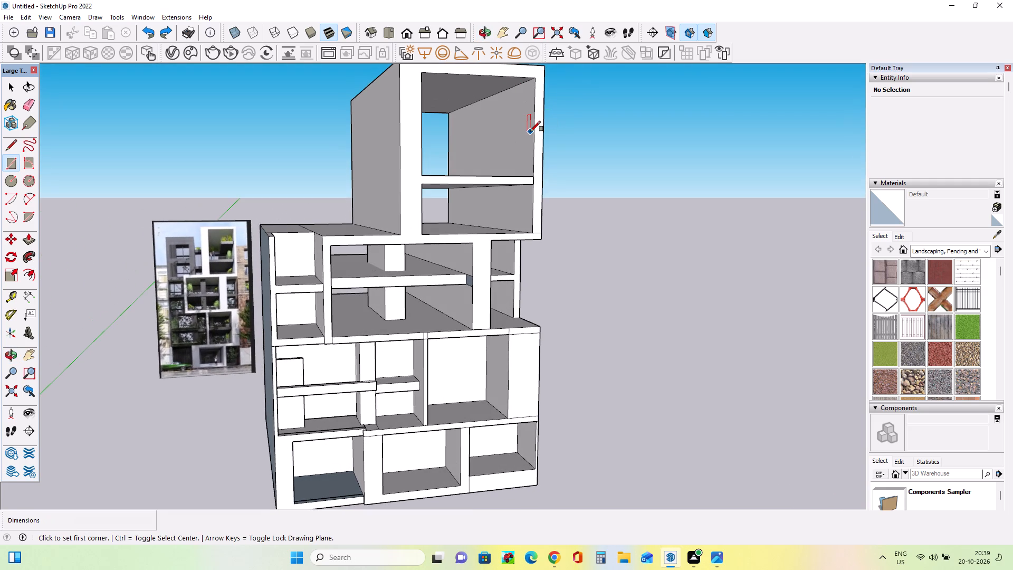
click(532, 131)
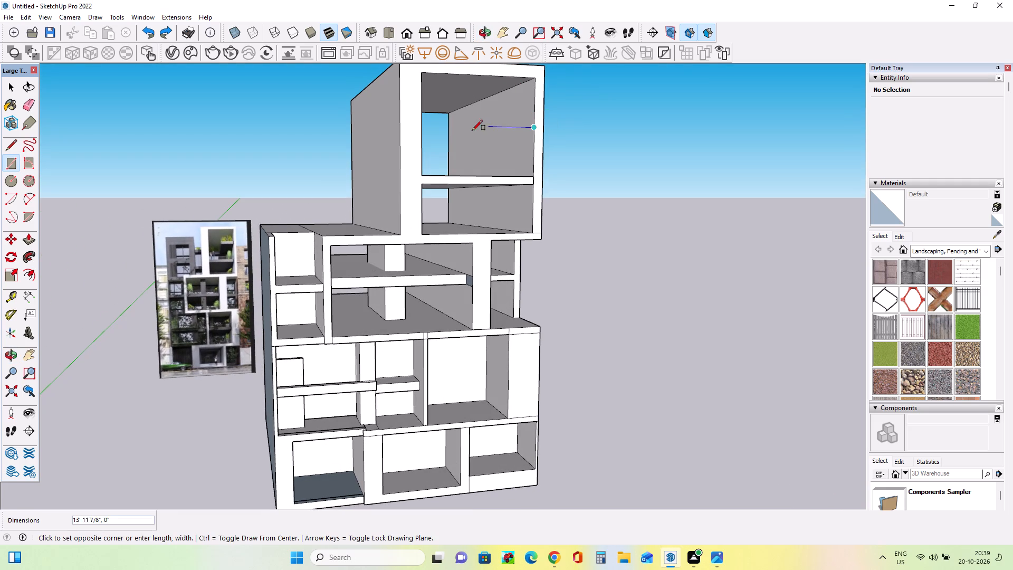
scroll(445, 140, up, 3)
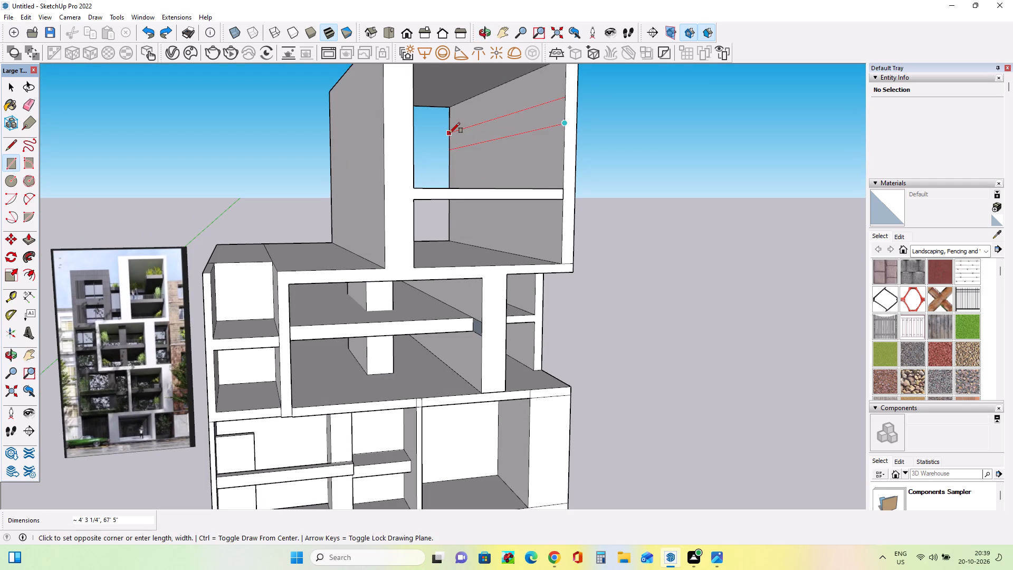
click(450, 133)
Draw a short rectangle over the back end of the wall strip, dividing it into front and rear sections.
middle_drag(490, 174, 483, 188)
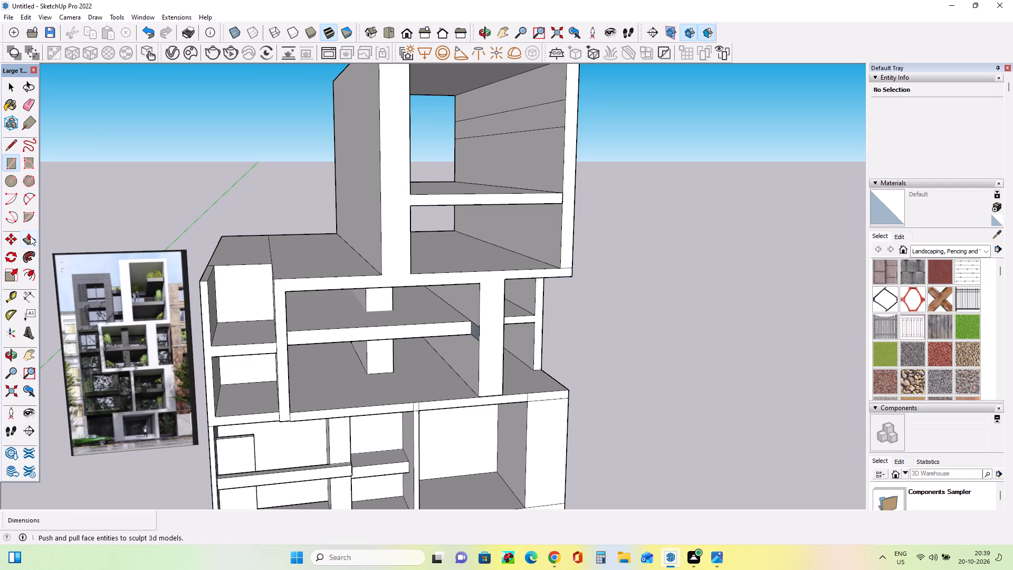
click(30, 235)
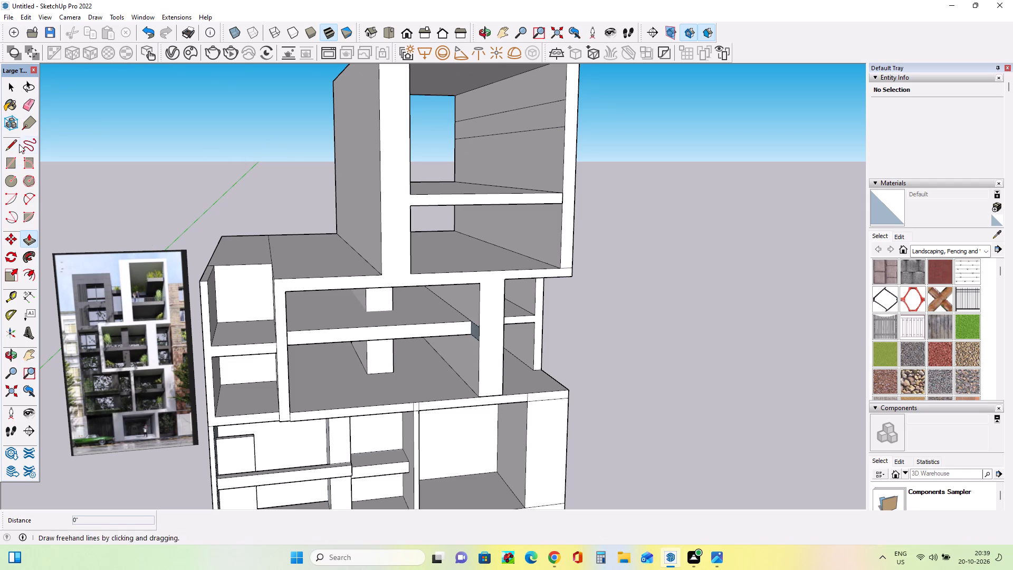
click(12, 159)
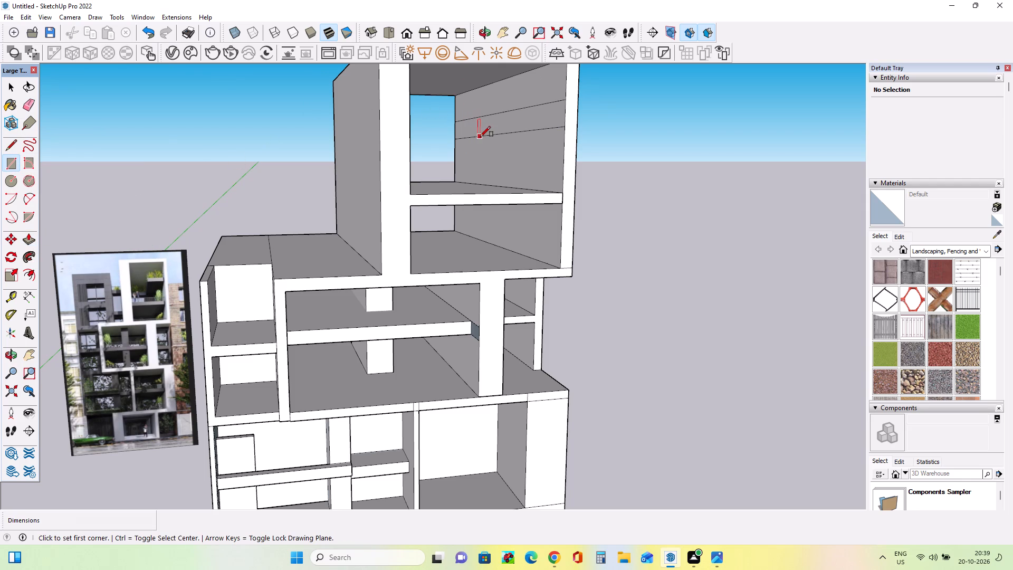
click(480, 137)
click(453, 124)
Push/Pull the strip's rear section about 25' 9" across to the opposite wall and its front section out 9' 7 1/2".
middle_drag(489, 160, 469, 169)
middle_drag(506, 157, 492, 137)
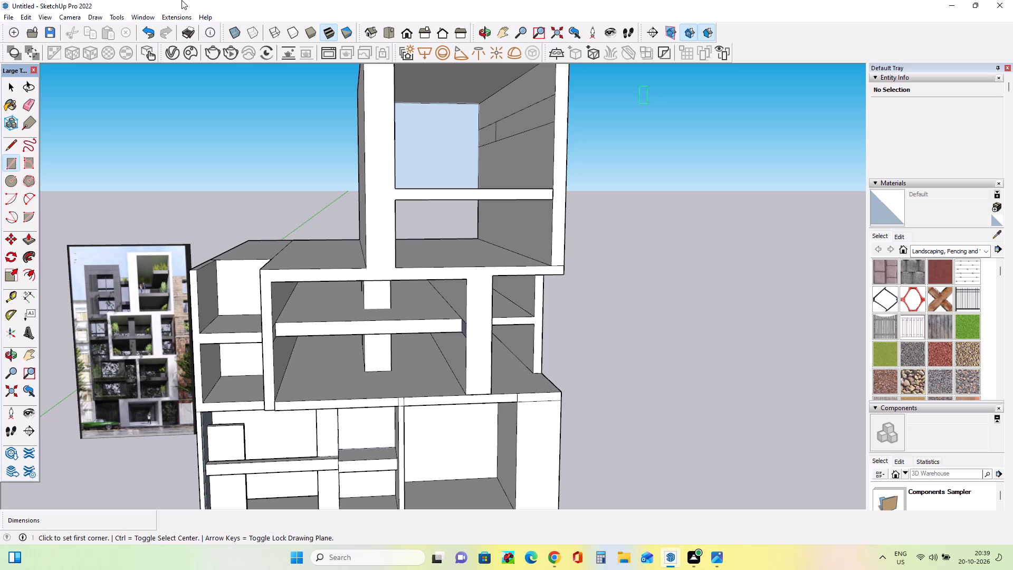
click(28, 242)
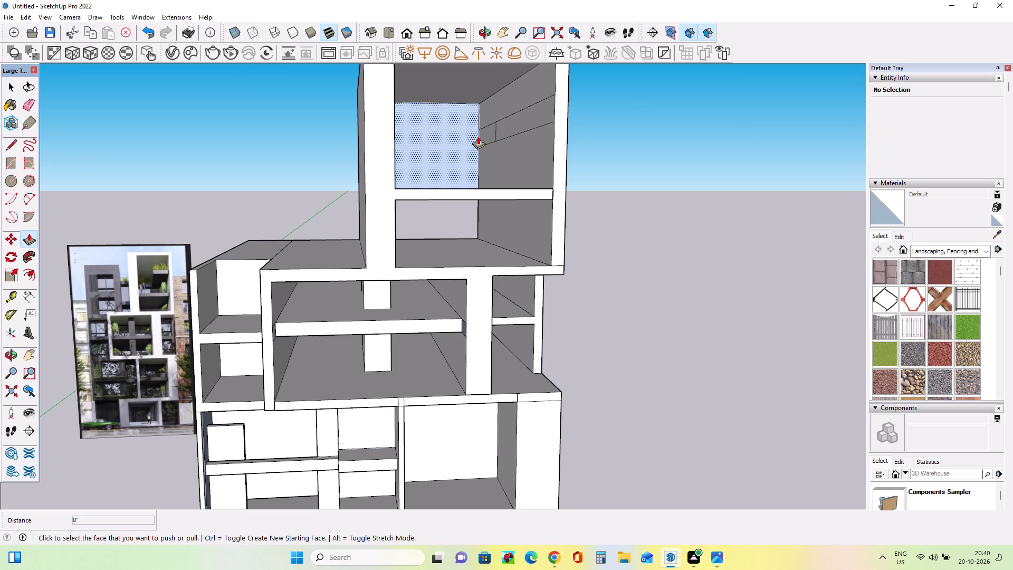
click(482, 134)
middle_drag(393, 147, 345, 162)
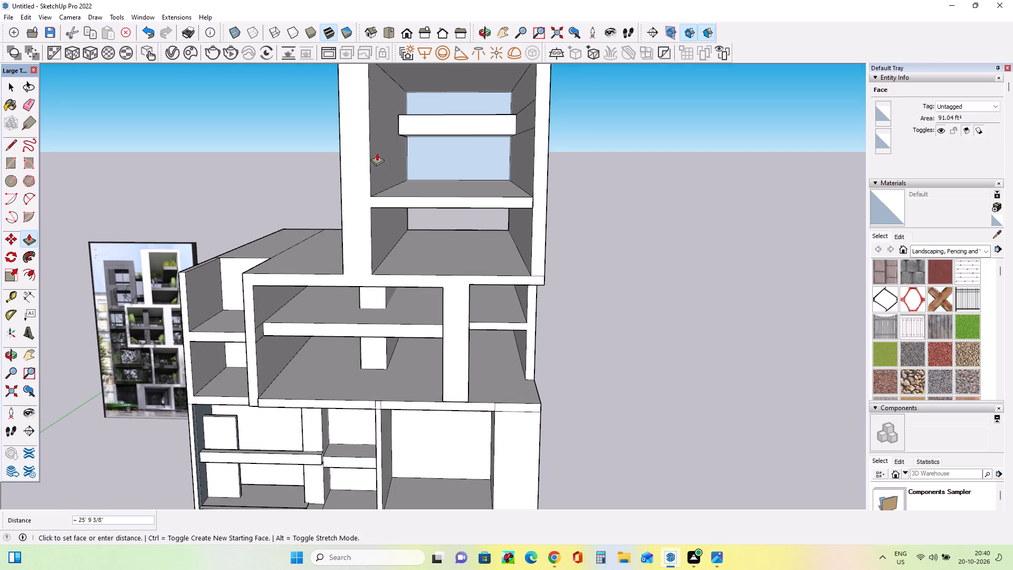
click(377, 153)
middle_drag(485, 162, 520, 161)
click(525, 130)
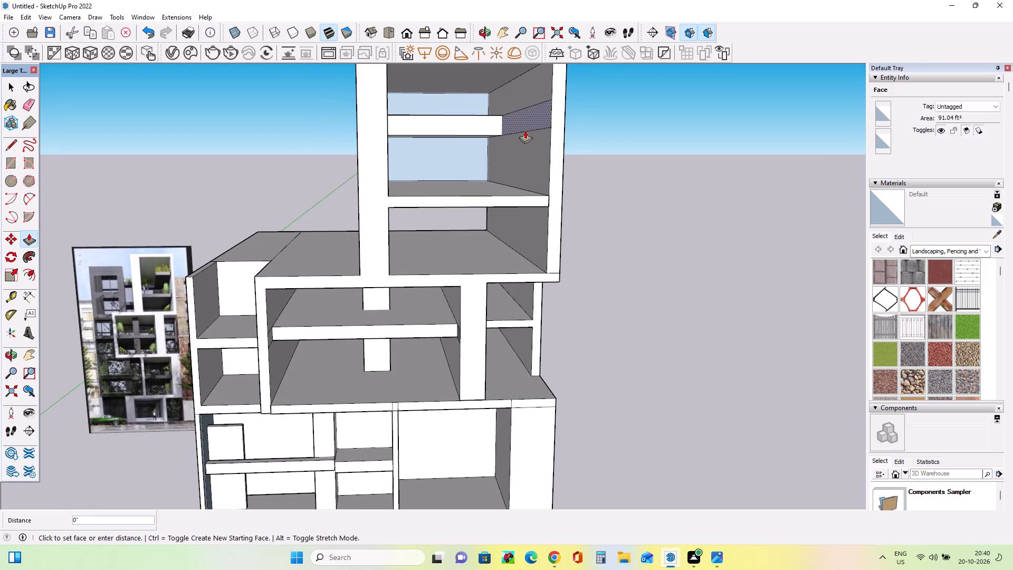
click(474, 127)
Thin the new L-shaped slab by pushing the undersides of its front and rear sections up 1' 1".
middle_drag(441, 169, 438, 211)
scroll(441, 189, down, 1)
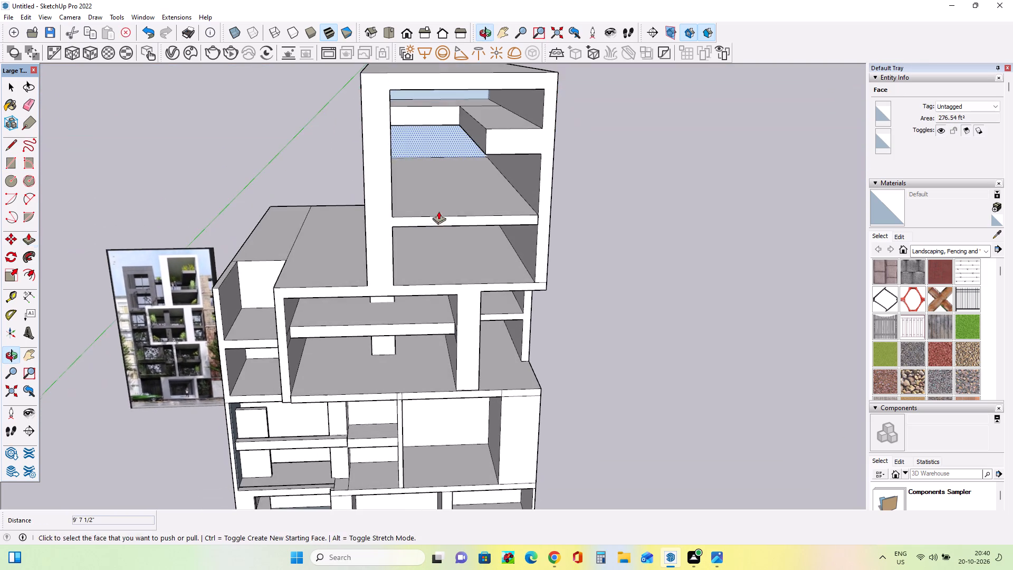
middle_drag(475, 191, 474, 167)
middle_drag(496, 139, 498, 62)
click(490, 137)
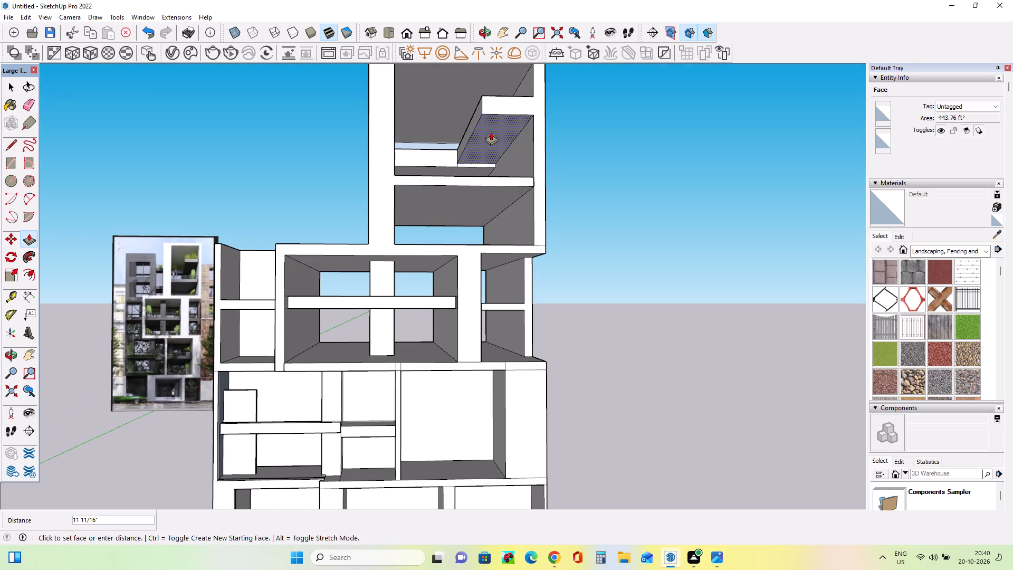
click(491, 131)
scroll(453, 166, up, 6)
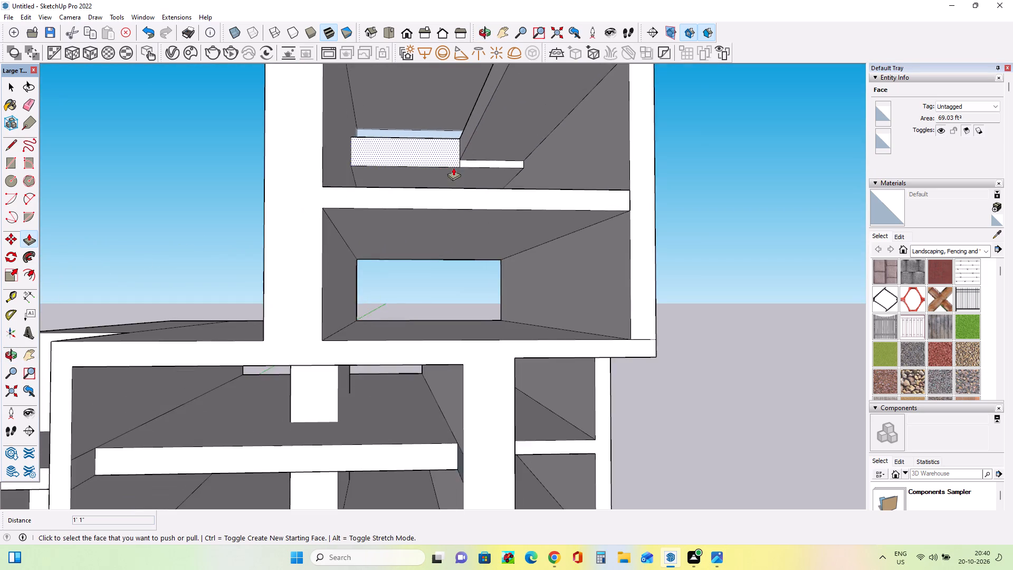
middle_drag(453, 168, 451, 184)
click(452, 176)
click(464, 150)
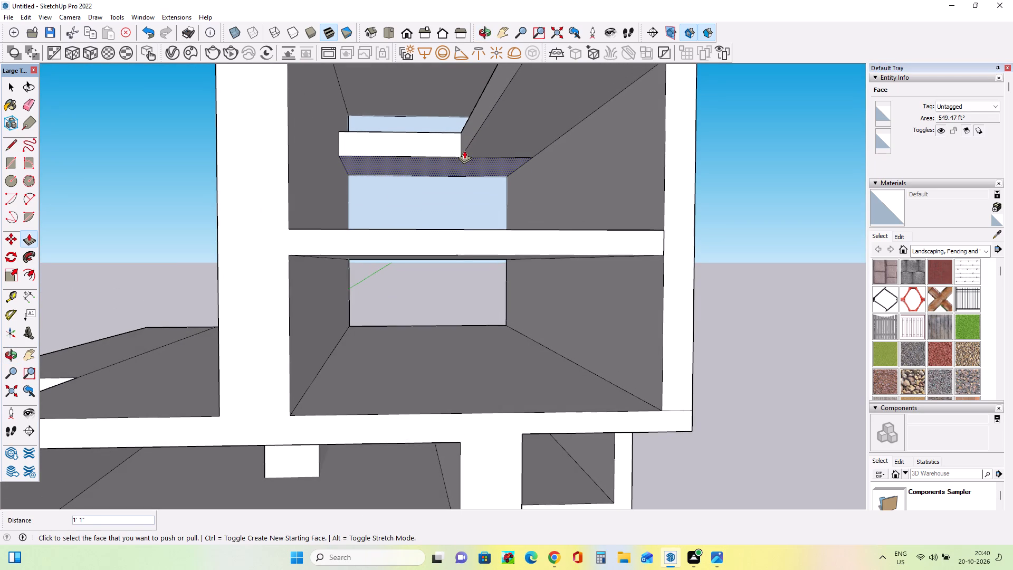
Examine the rooftop frame with its new slab and compare the upper storeys with the reference photo.
scroll(450, 182, down, 6)
middle_drag(483, 181, 480, 220)
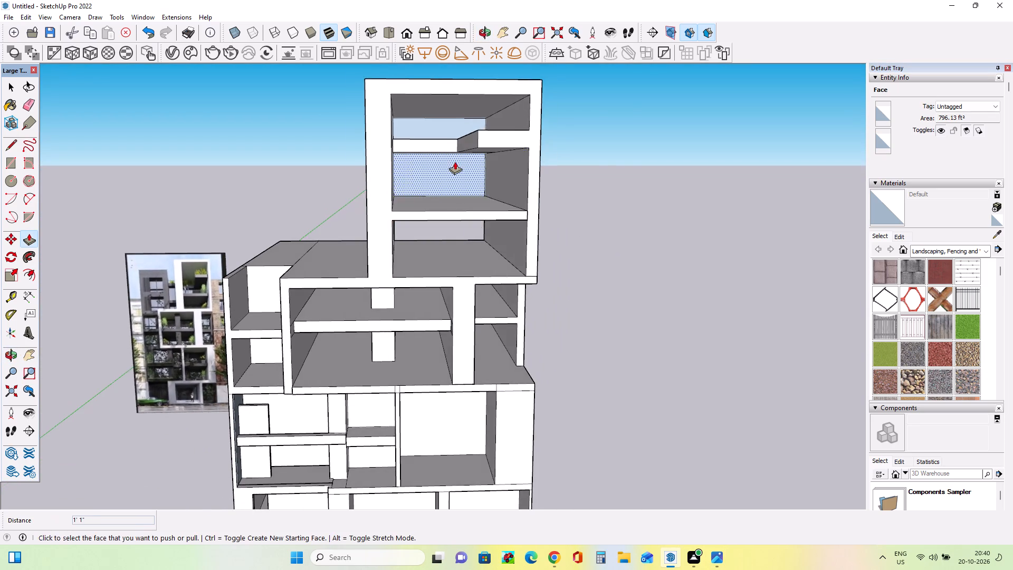
scroll(455, 160, up, 4)
middle_drag(456, 164, 462, 202)
scroll(463, 199, down, 7)
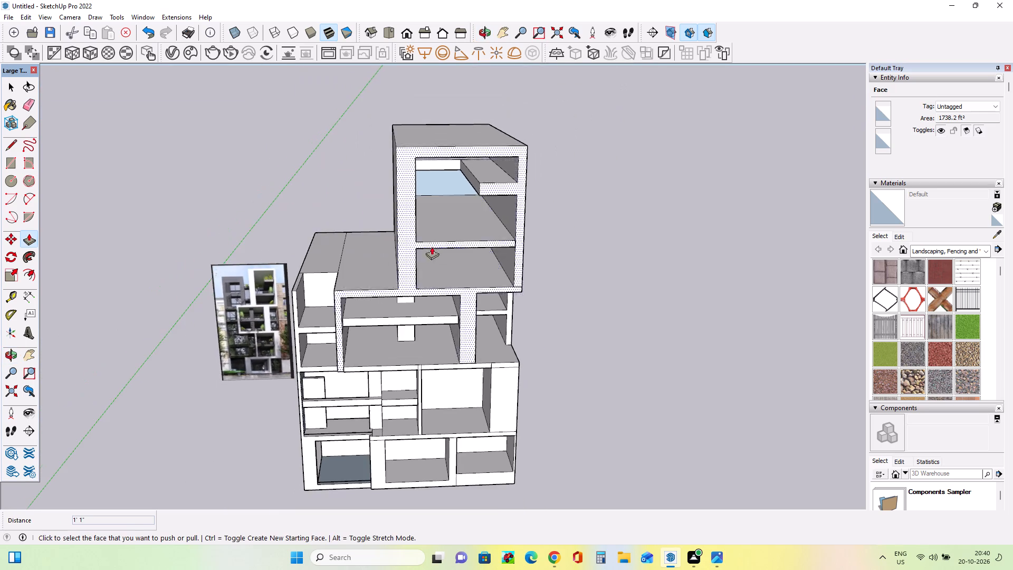
middle_drag(425, 254, 460, 221)
scroll(337, 249, up, 4)
middle_drag(370, 236, 394, 241)
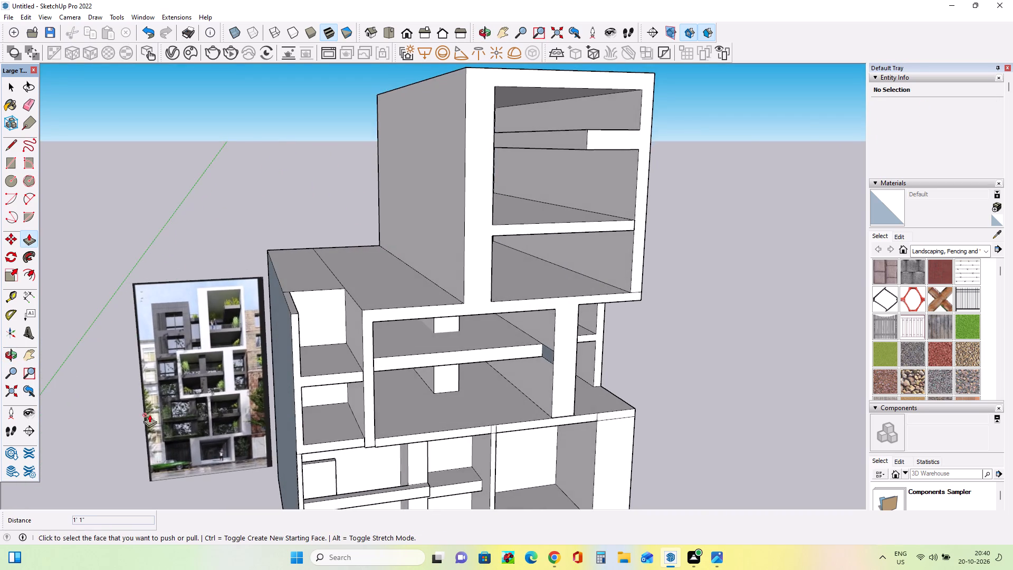
scroll(182, 348, up, 6)
middle_drag(200, 327, 214, 337)
scroll(210, 350, up, 4)
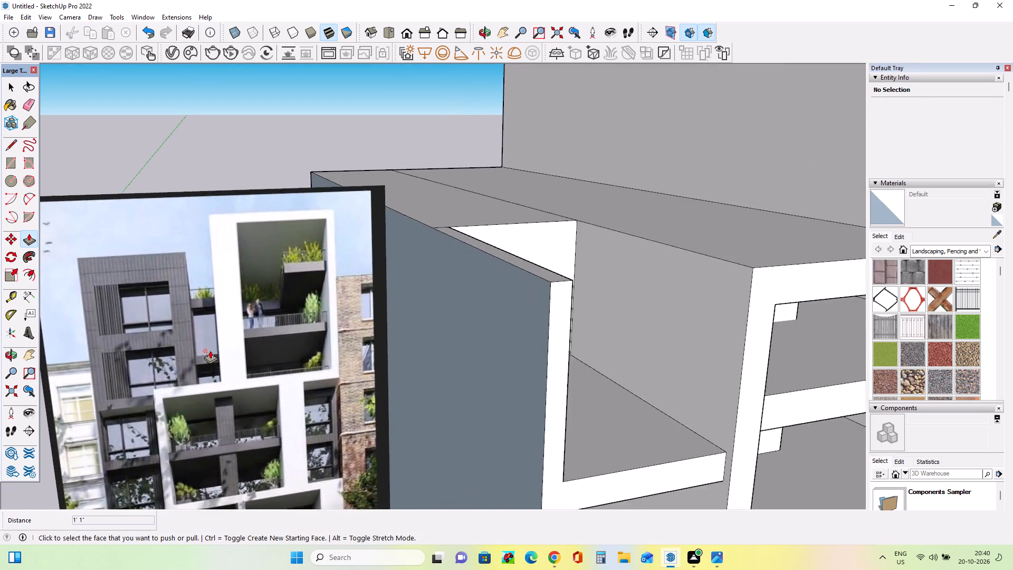
scroll(210, 350, up, 3)
scroll(256, 334, up, 3)
middle_drag(267, 327, 269, 331)
scroll(195, 326, down, 3)
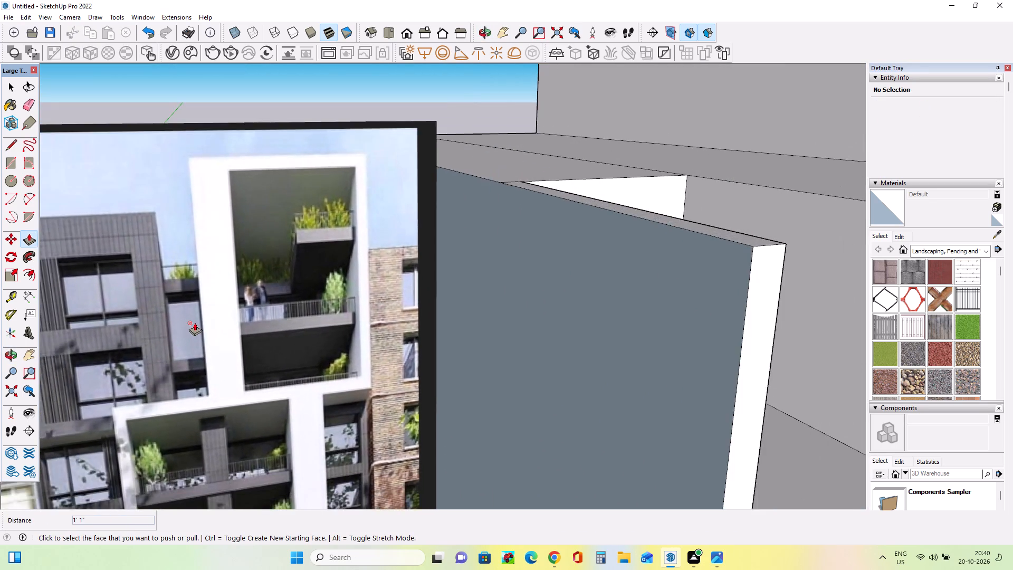
scroll(195, 321, down, 12)
middle_drag(328, 301, 325, 308)
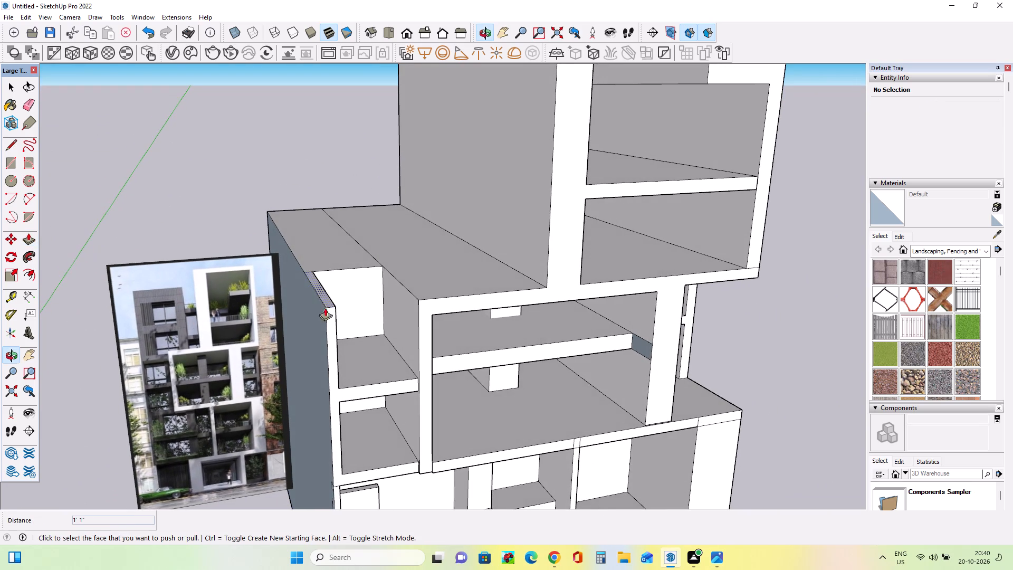
scroll(101, 290, down, 2)
middle_drag(206, 293, 186, 293)
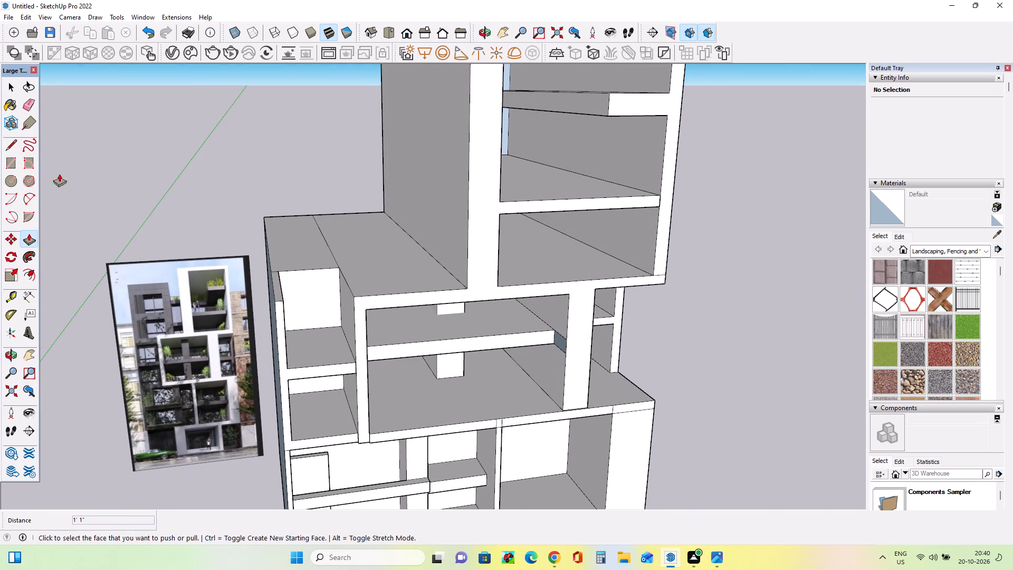
Draw an upright rectangle about 23' 9" by 14' 3" on the rooftop frame's outer side wall, above the lower roof.
click(11, 159)
middle_drag(315, 237, 348, 203)
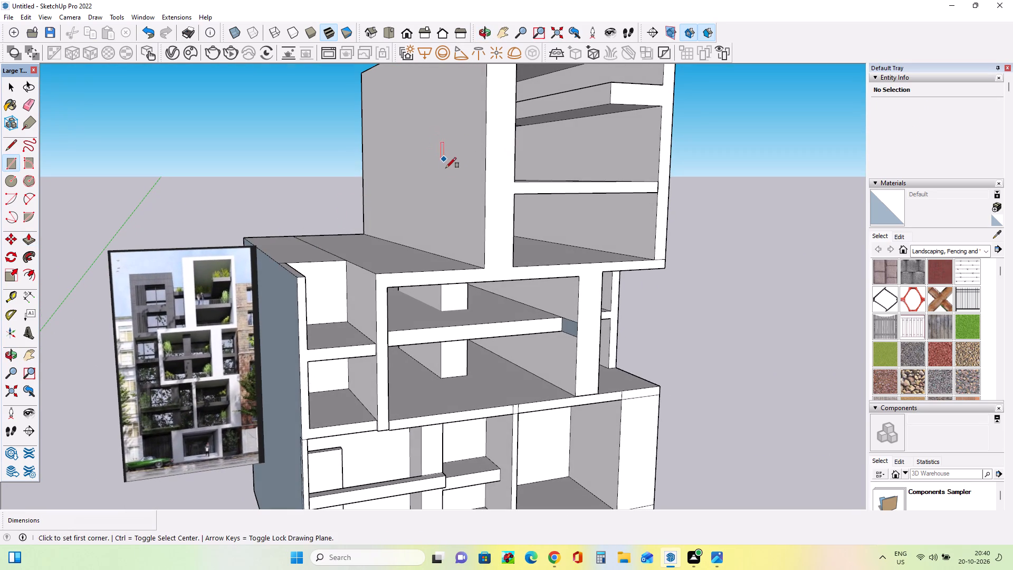
click(449, 188)
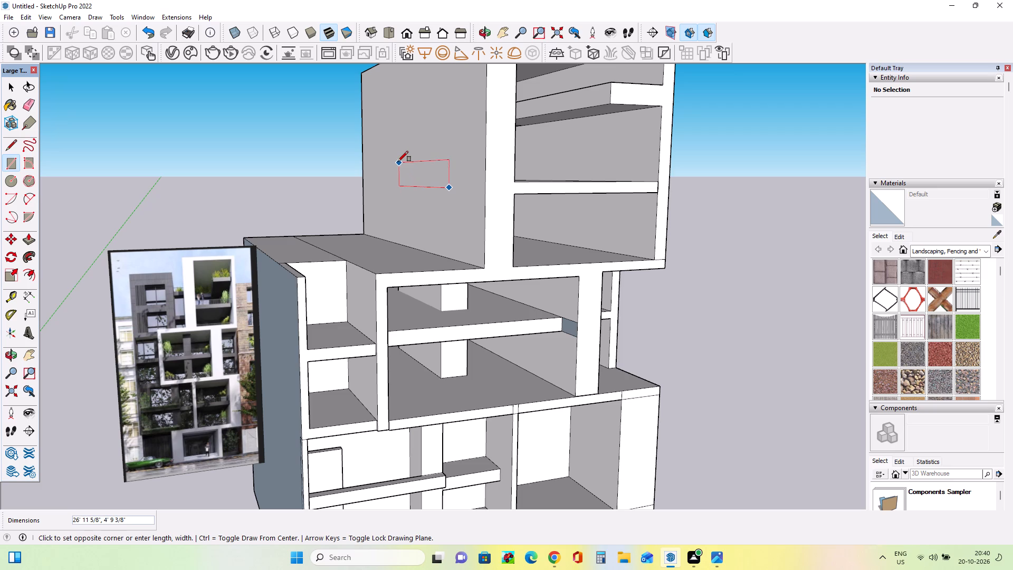
click(403, 111)
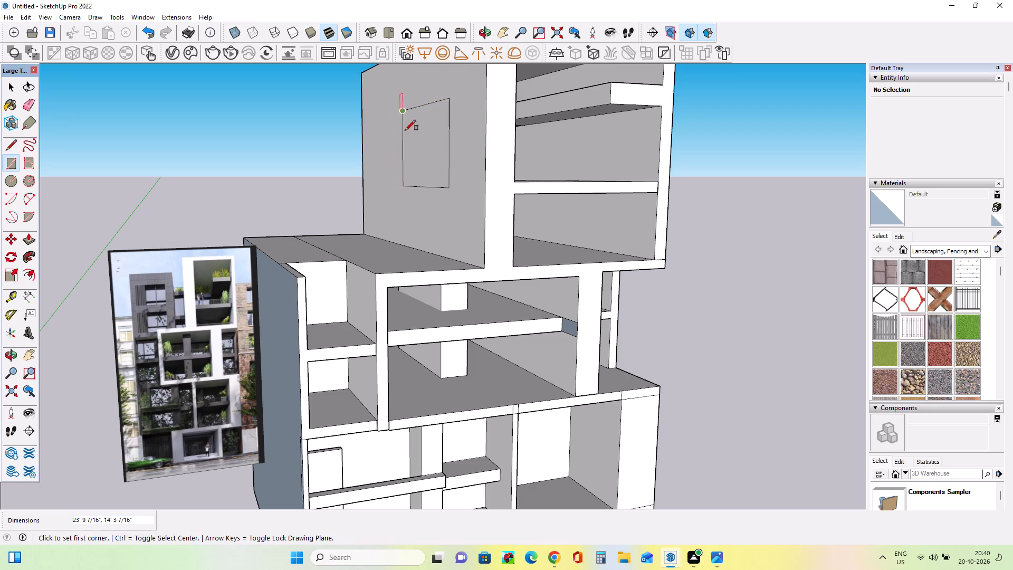
middle_drag(462, 214, 439, 220)
Pull the side-wall rectangle out about 14' as a block and push its outer face back about 6' 9".
click(25, 237)
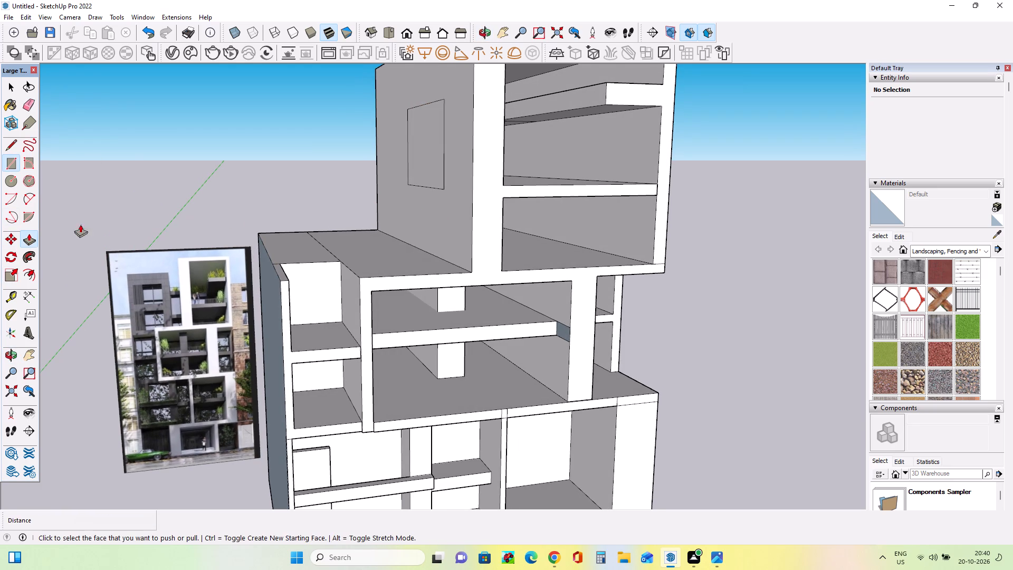
click(426, 170)
click(348, 171)
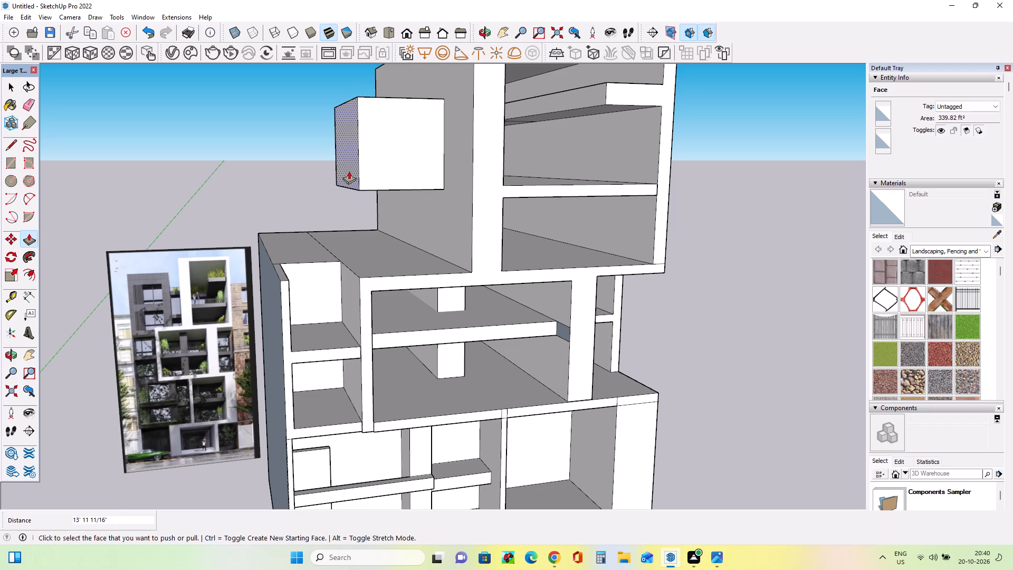
click(347, 161)
click(386, 162)
Examine the reference photo up close where the planted balcony joins the side of the white rooftop frame.
middle_drag(458, 198, 452, 223)
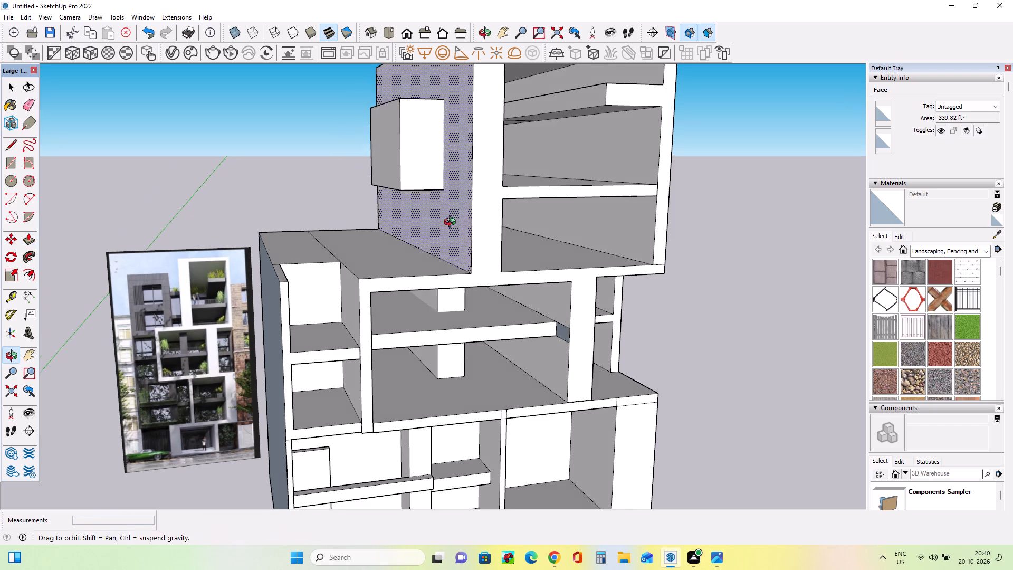
middle_drag(452, 223, 446, 237)
scroll(398, 164, up, 3)
middle_drag(438, 168, 436, 191)
scroll(119, 289, up, 3)
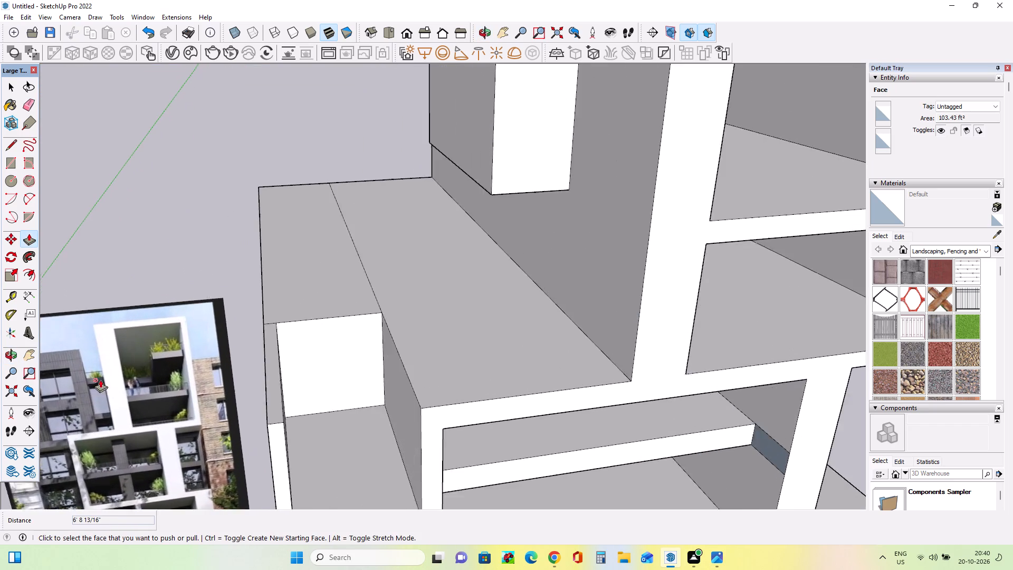
scroll(100, 379, up, 8)
scroll(102, 391, down, 7)
scroll(82, 375, up, 2)
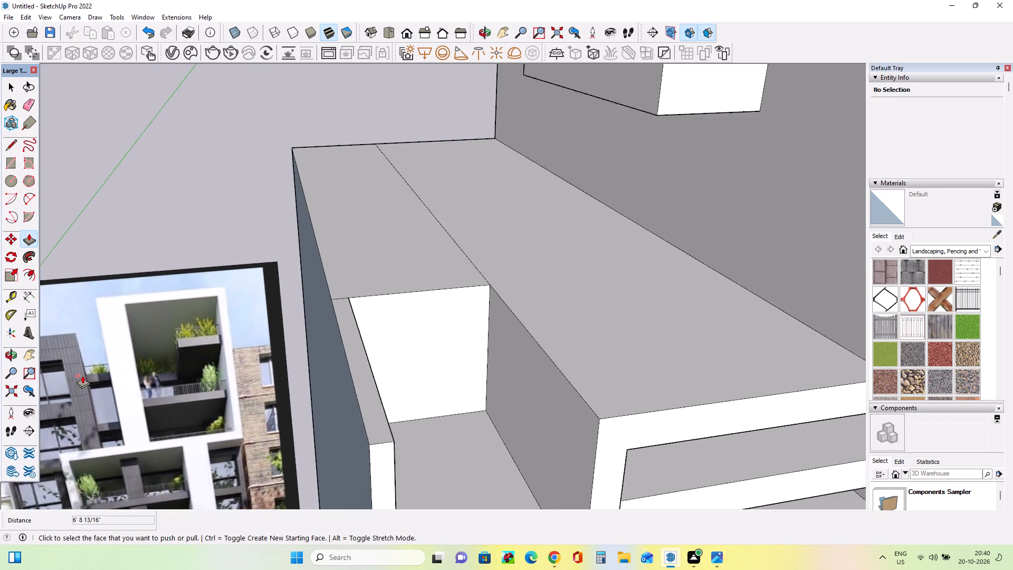
scroll(82, 375, up, 15)
scroll(89, 379, down, 4)
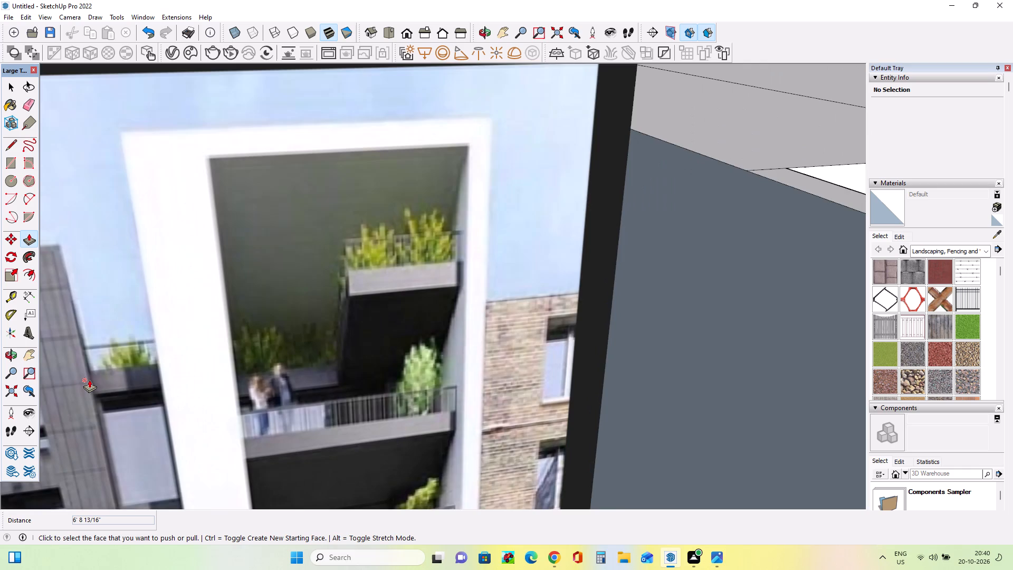
scroll(90, 379, down, 13)
scroll(200, 365, down, 4)
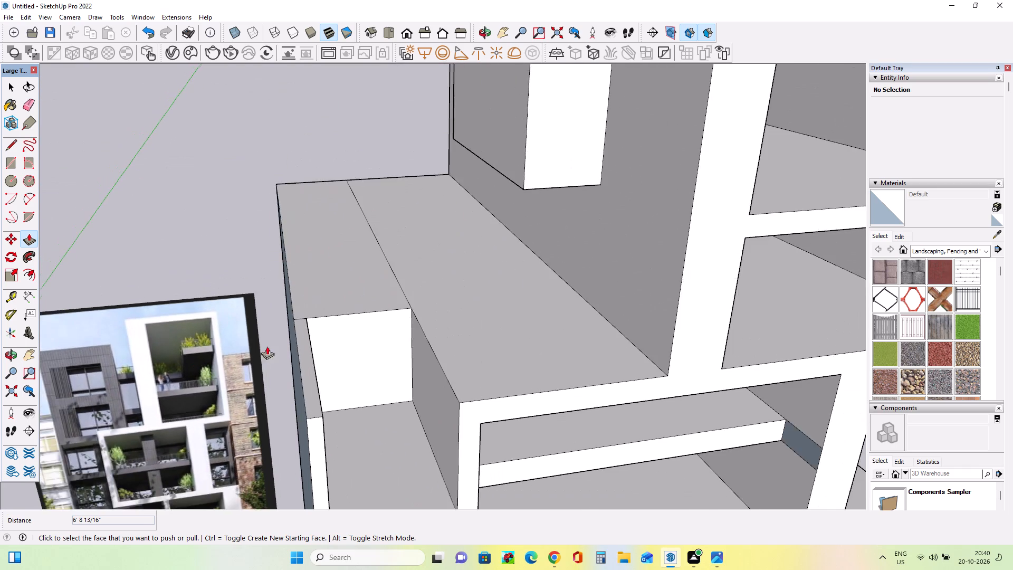
Lower the top face of the block on the rooftop frame's side wall by about 9 7/16".
middle_drag(372, 305, 374, 367)
scroll(374, 367, down, 3)
scroll(401, 312, down, 3)
middle_drag(452, 235, 477, 174)
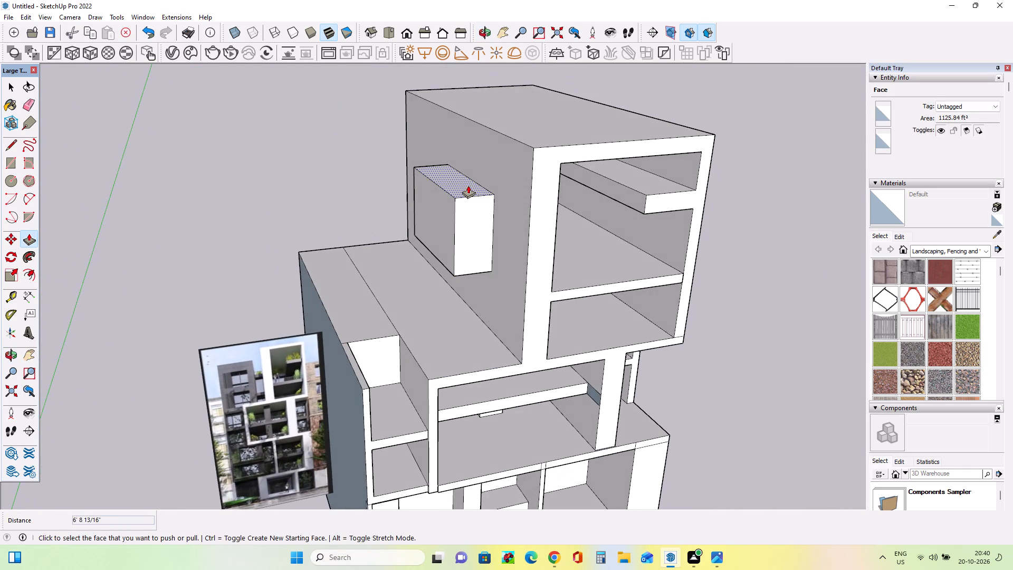
click(468, 185)
click(468, 189)
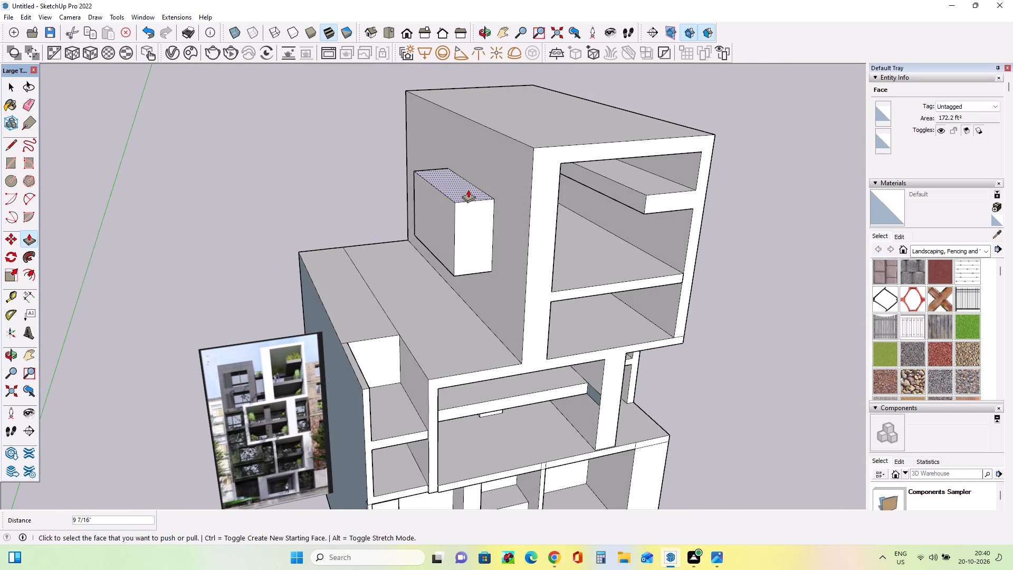
Draw a narrow horizontal rectangle on the rooftop frame's side wall, just above the projecting block.
middle_click(467, 191)
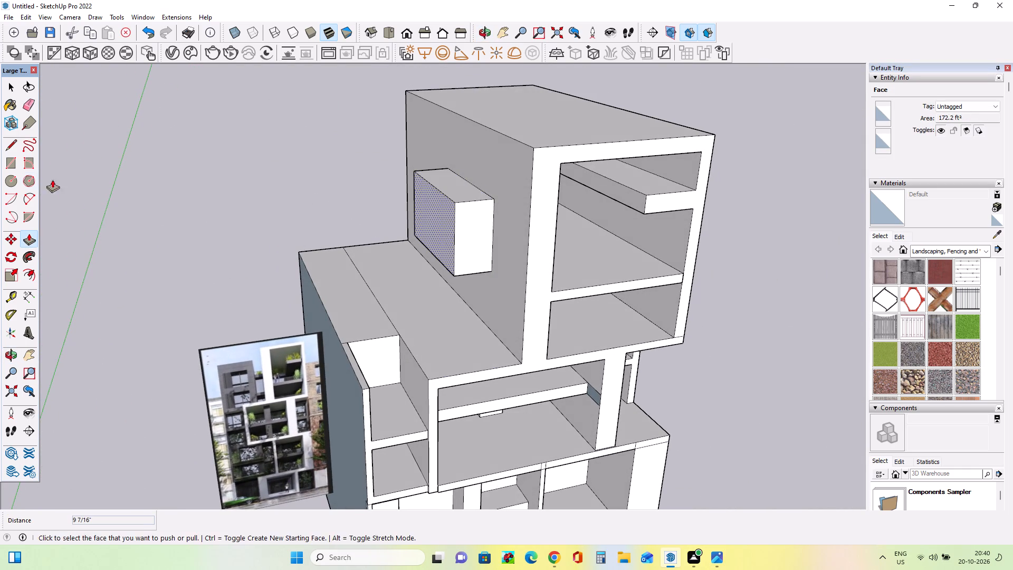
click(5, 160)
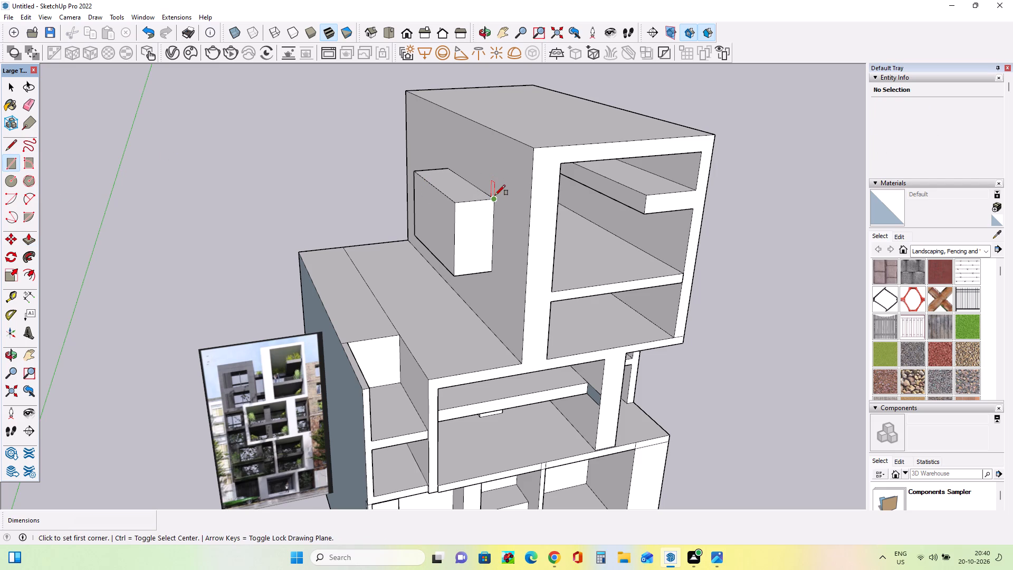
scroll(495, 194, up, 5)
click(500, 194)
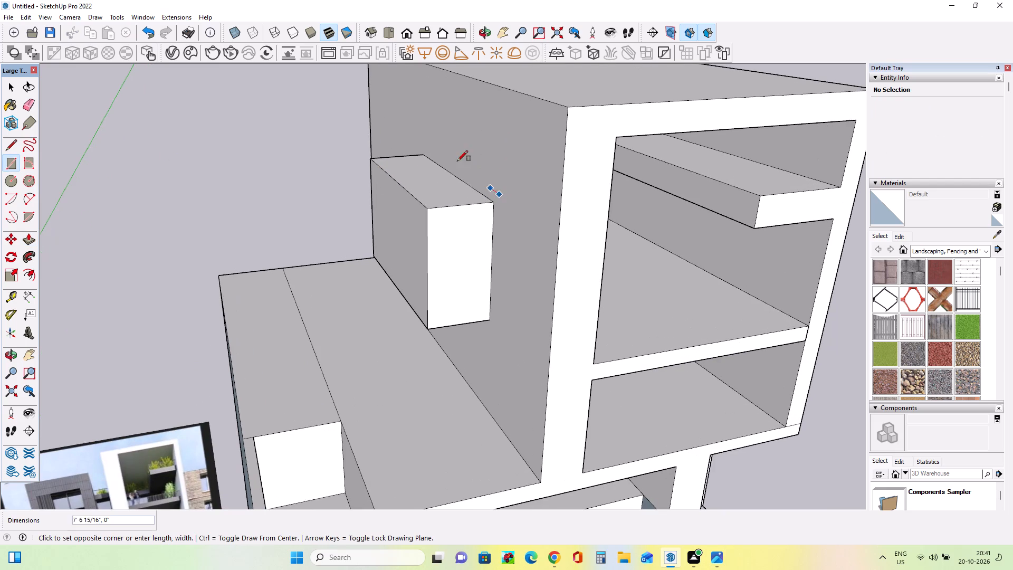
click(429, 131)
Pull the narrow rectangle above the block out about 7' 2 7/8" as an upper slab, flush with the block's outer face.
middle_drag(498, 216, 471, 211)
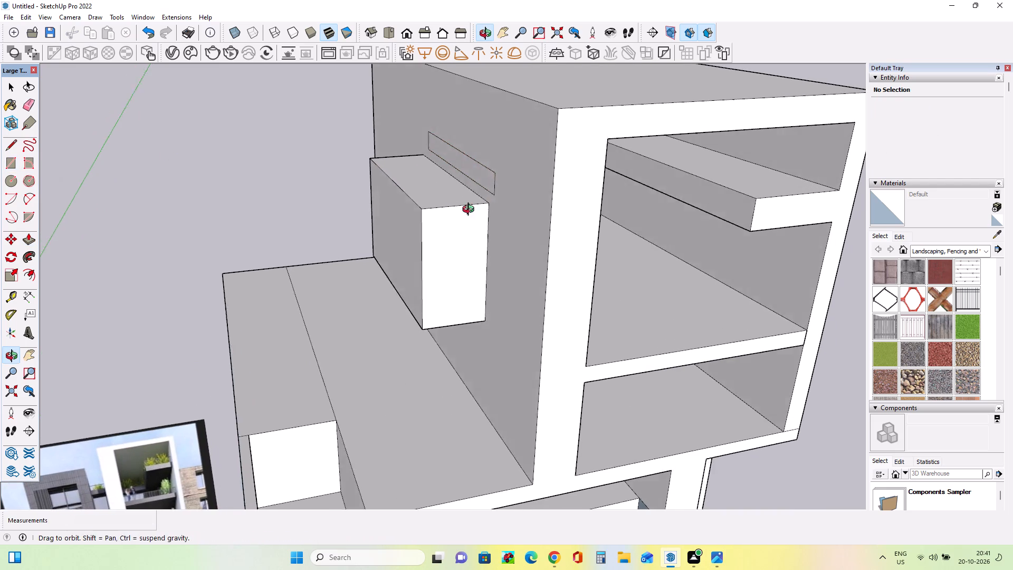
middle_drag(471, 211, 466, 208)
click(31, 235)
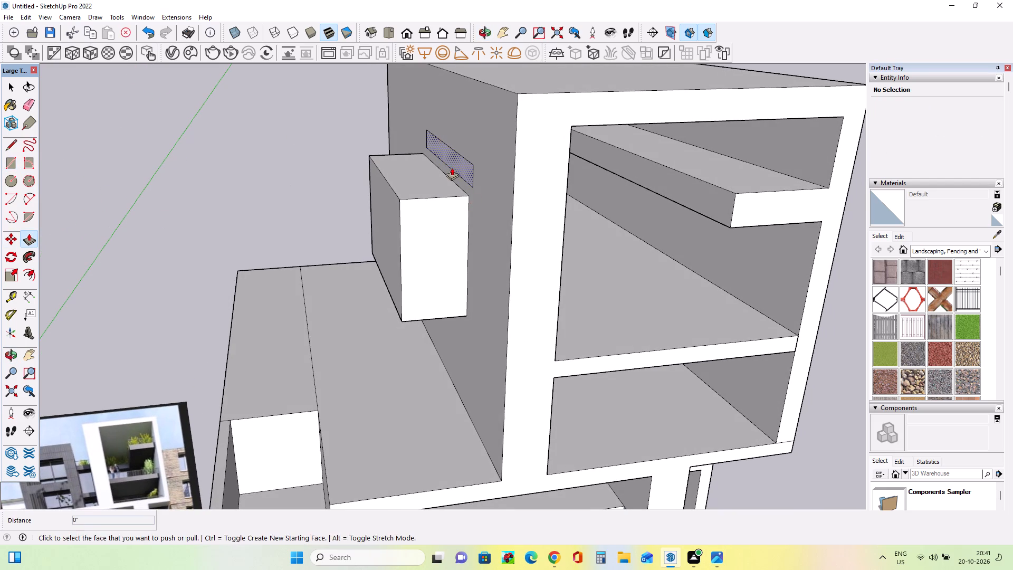
click(452, 167)
click(390, 195)
Draw a horizontal rectangle about 33' 5" by 3' on the side wall, a little below the projecting block.
middle_drag(444, 260, 437, 237)
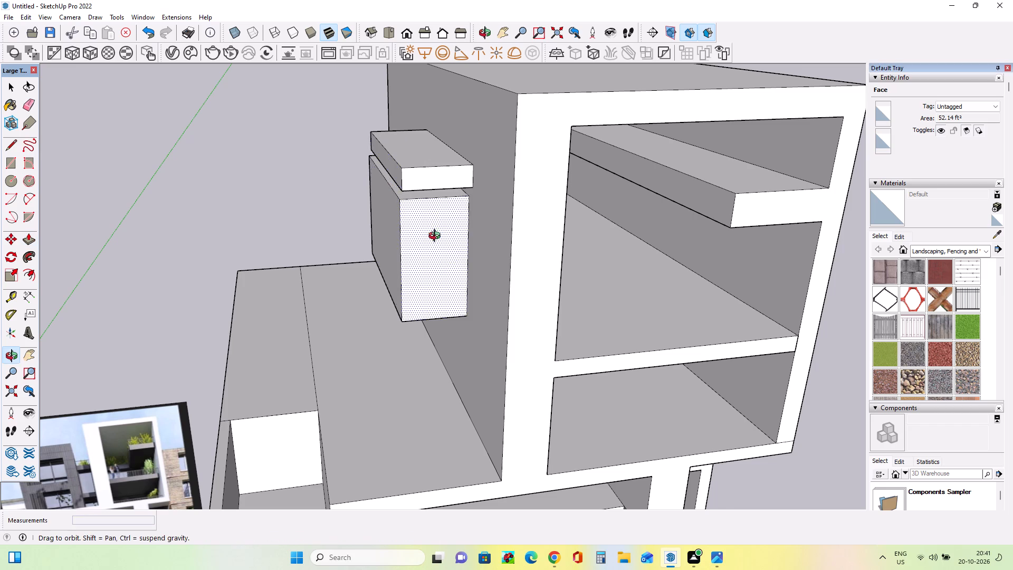
middle_drag(437, 237, 426, 184)
scroll(428, 185, up, 1)
middle_drag(424, 260, 434, 229)
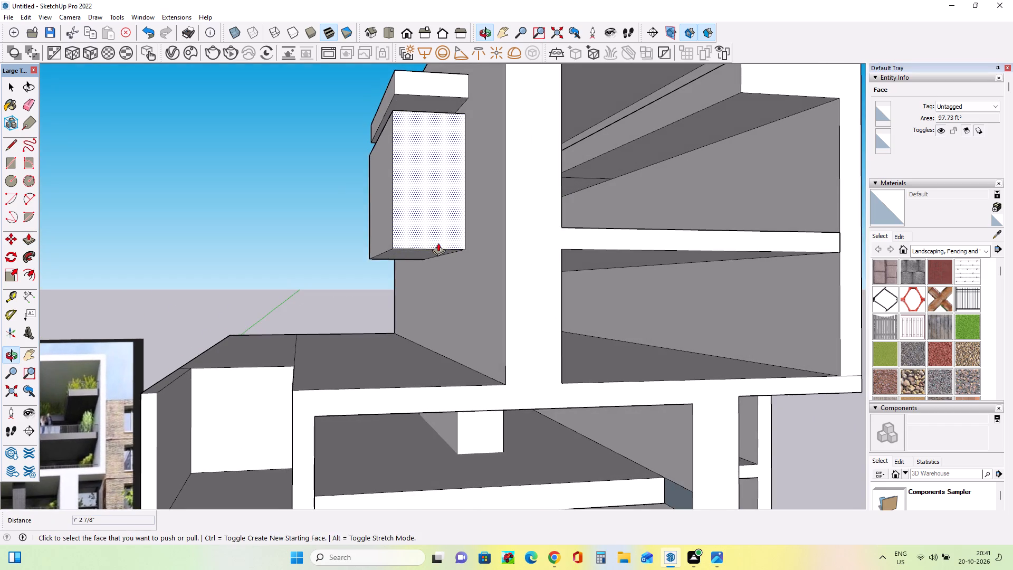
middle_drag(438, 243, 456, 210)
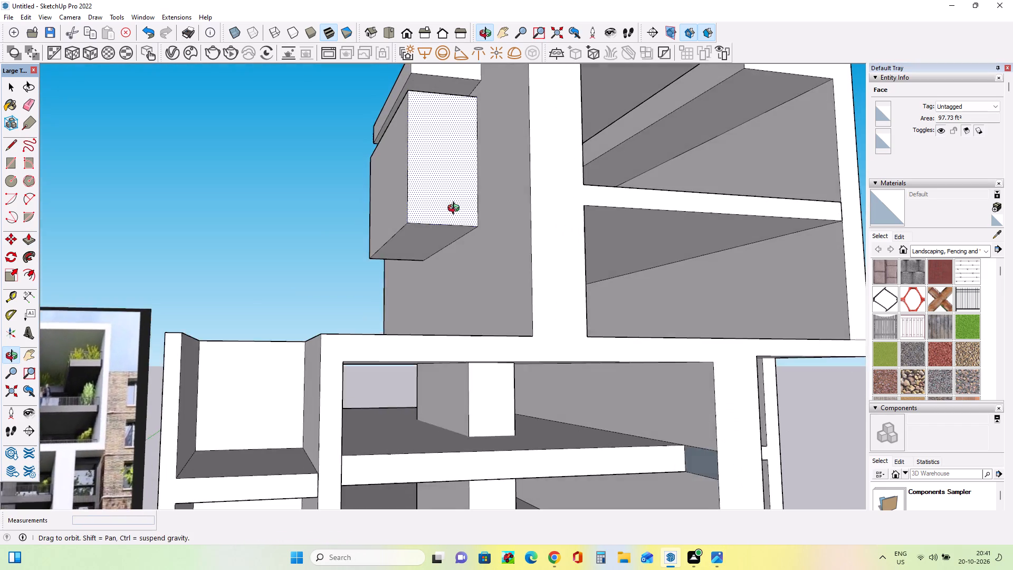
middle_drag(456, 210, 457, 220)
scroll(439, 269, down, 2)
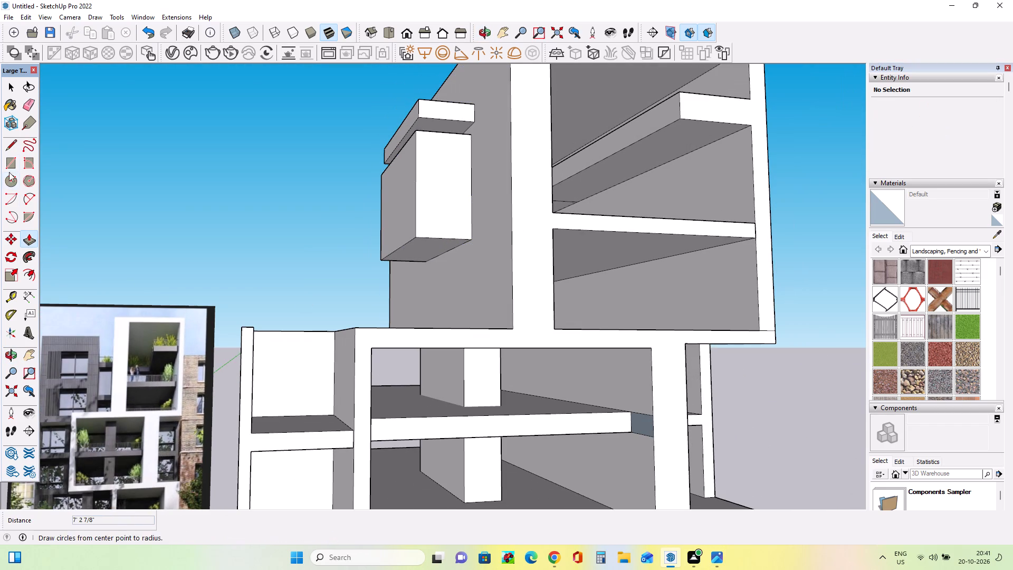
click(11, 166)
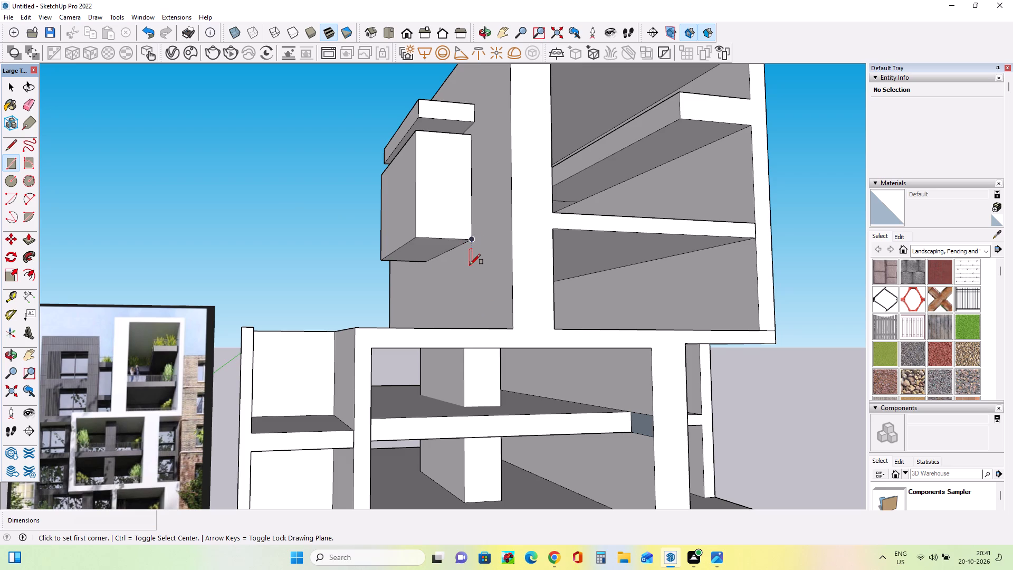
click(470, 264)
middle_drag(447, 305, 551, 327)
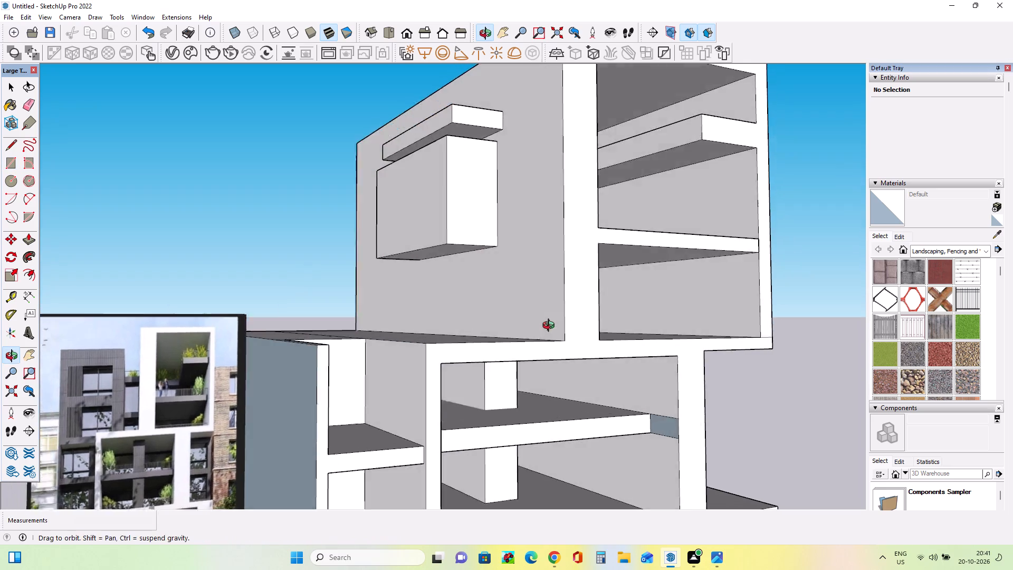
middle_drag(551, 327, 581, 334)
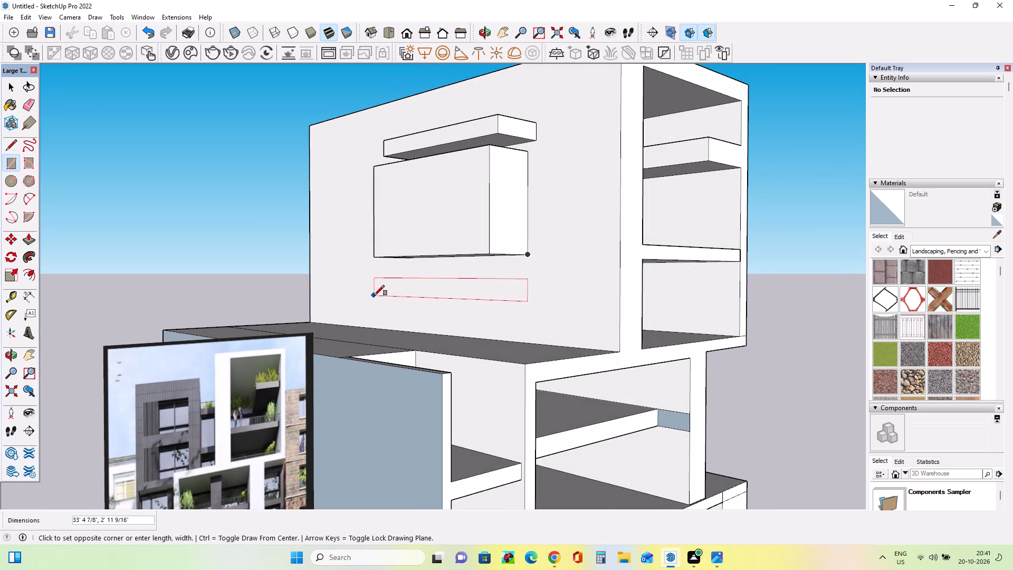
click(374, 296)
Pull the rectangle below the block out about 7' 2 7/8" as a lower slab, flush with the block's outer face.
middle_drag(532, 325, 436, 340)
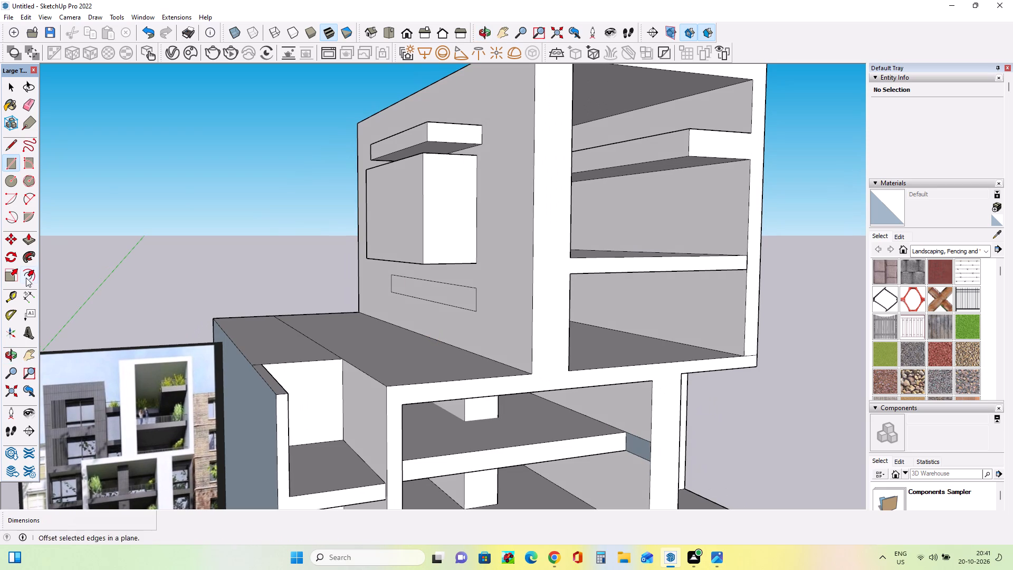
click(28, 240)
click(453, 299)
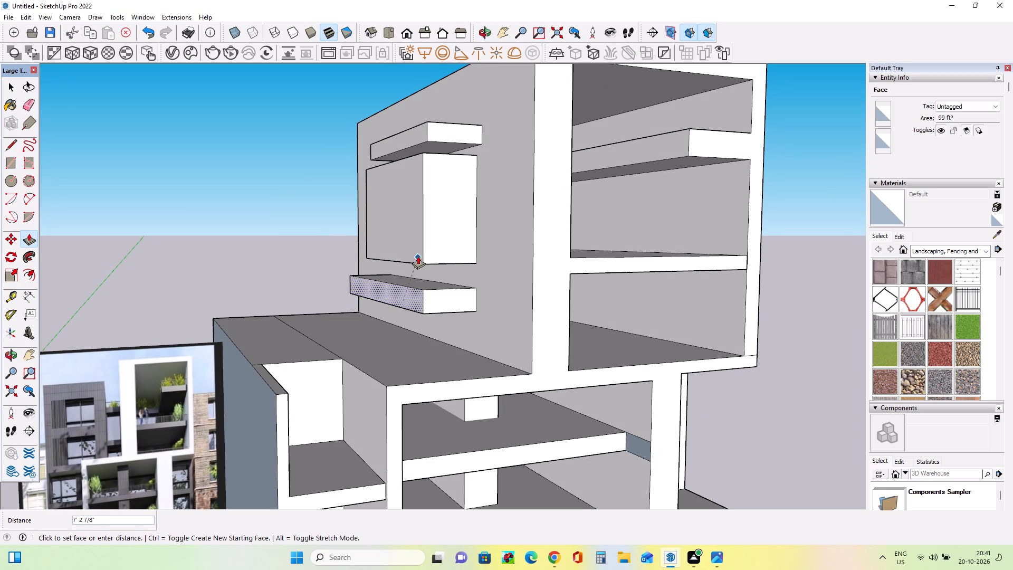
click(418, 254)
Adjust the lower slab's end faces so the slab lines up with both ends of the block above it.
middle_drag(470, 309, 394, 355)
click(414, 319)
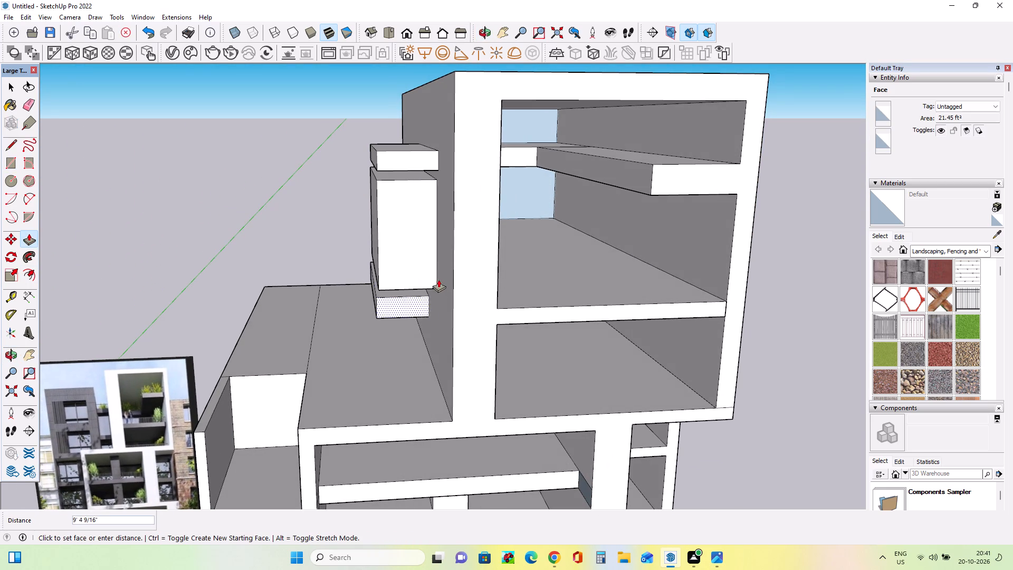
click(436, 279)
middle_drag(404, 332, 554, 319)
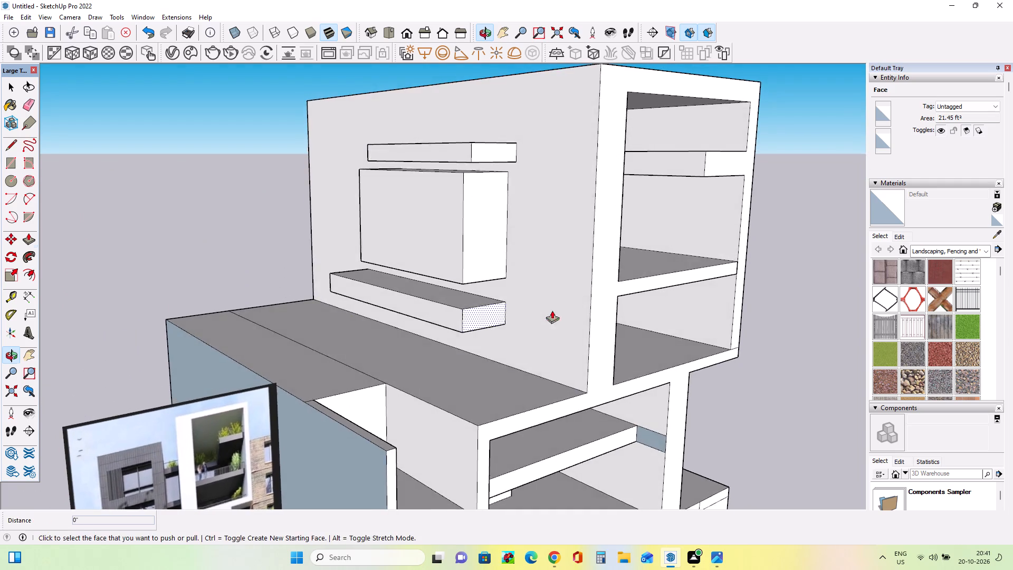
middle_drag(419, 284, 1012, 334)
click(462, 324)
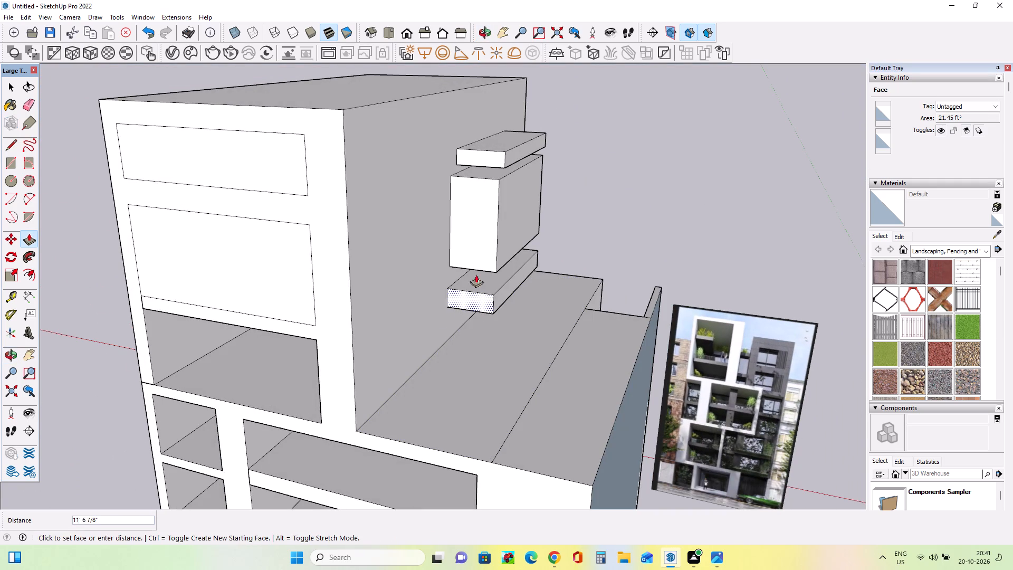
click(479, 260)
Push the front end face of the upper slab back so that the slab is shorter.
middle_drag(602, 362, 483, 430)
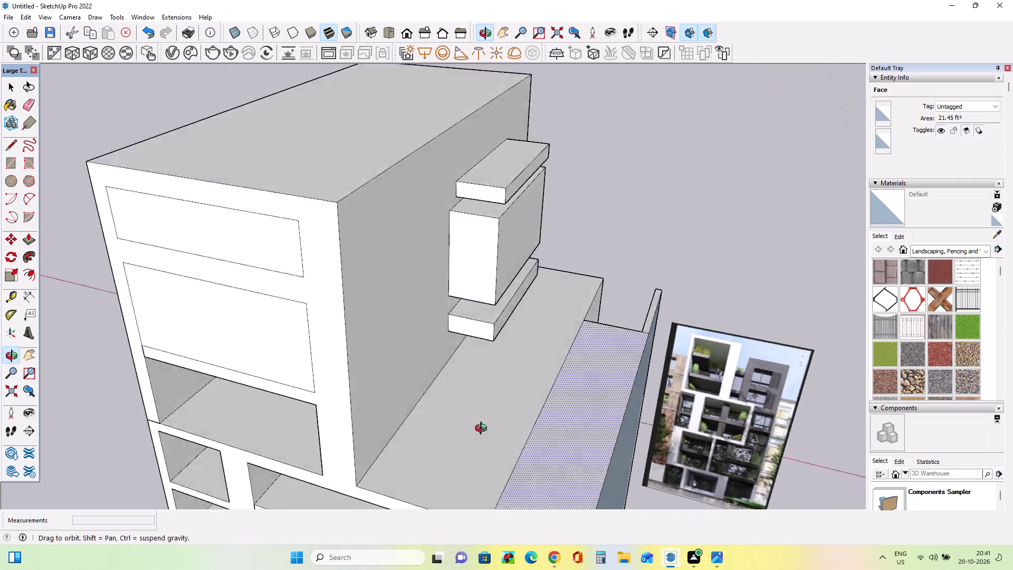
middle_drag(483, 430, 111, 387)
middle_drag(410, 342, 278, 363)
middle_drag(338, 335, 443, 292)
scroll(419, 191, up, 1)
scroll(400, 178, down, 1)
scroll(393, 172, up, 6)
click(363, 118)
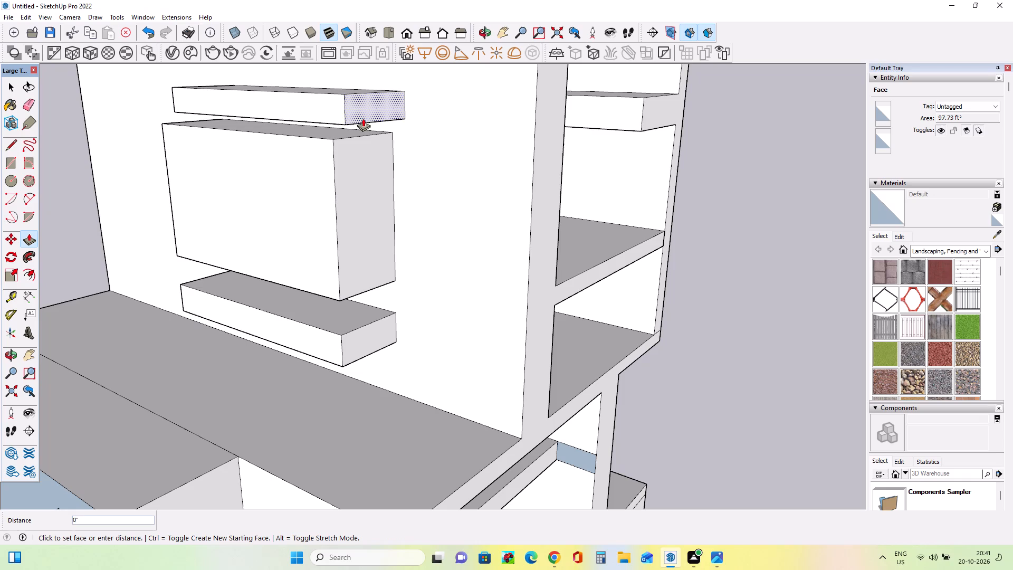
click(342, 151)
Push the front ends of the block and the lower slab in about 2' 1" to line up with the upper slab's end.
middle_drag(410, 208, 273, 270)
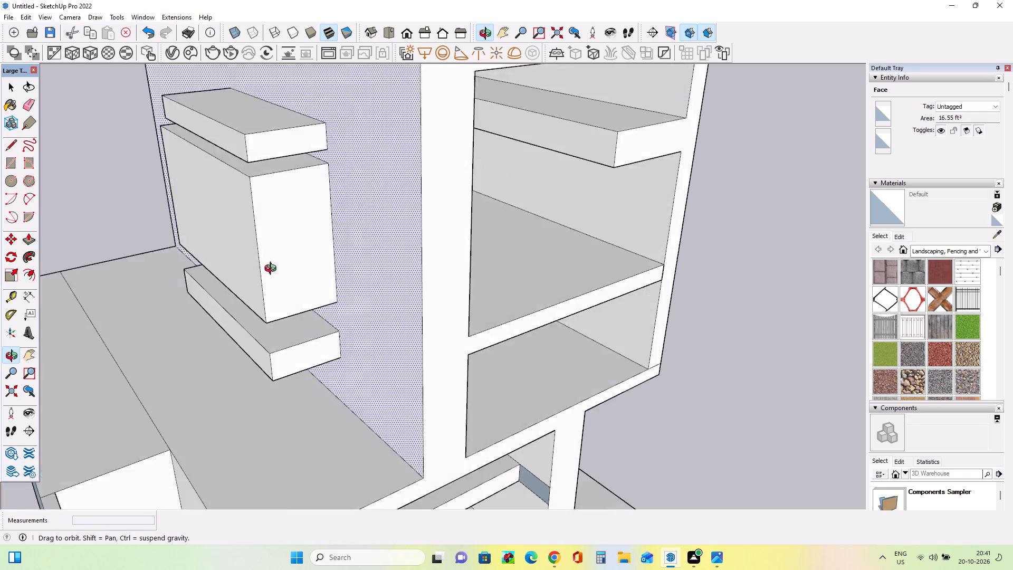
middle_drag(273, 270, 254, 237)
middle_click(254, 236)
scroll(254, 236, down, 2)
middle_drag(342, 244, 699, 283)
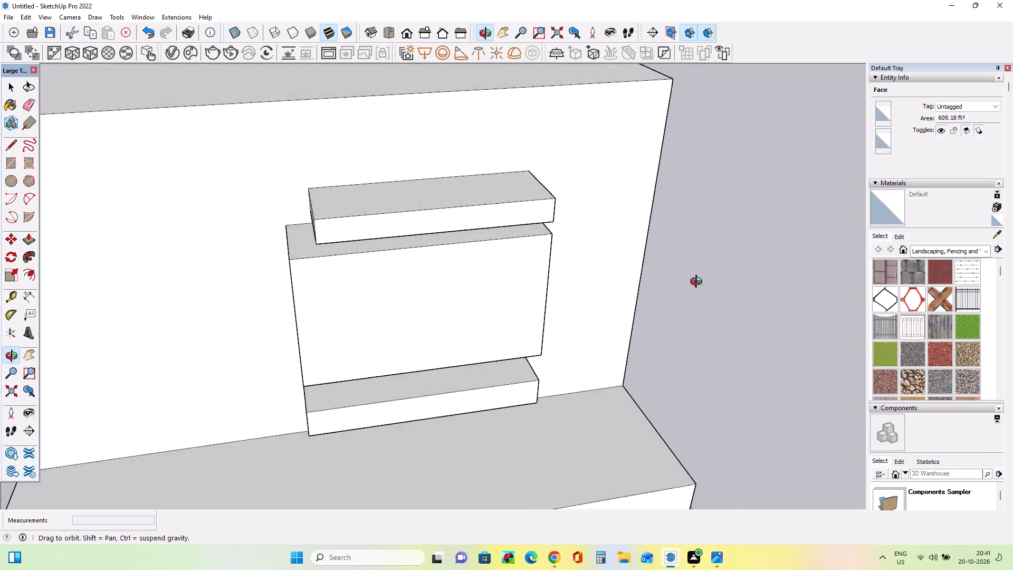
middle_drag(699, 283, 672, 173)
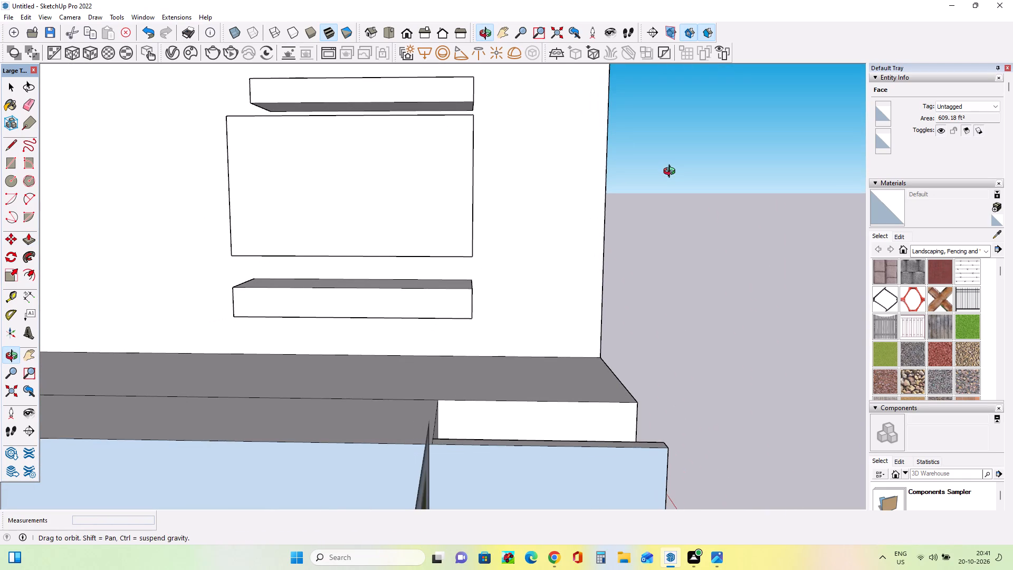
middle_drag(672, 173, 853, 218)
click(406, 243)
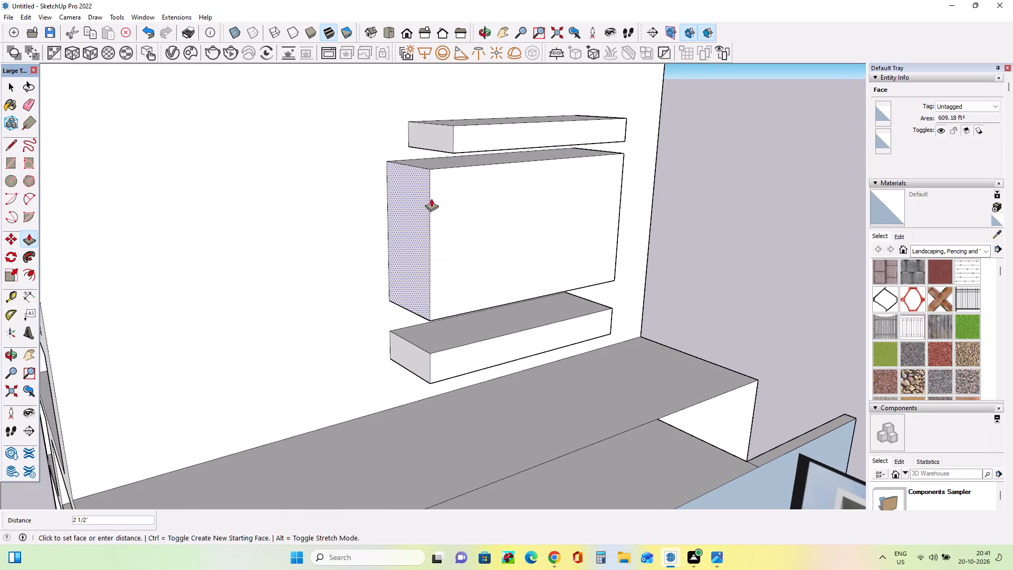
click(424, 210)
click(443, 145)
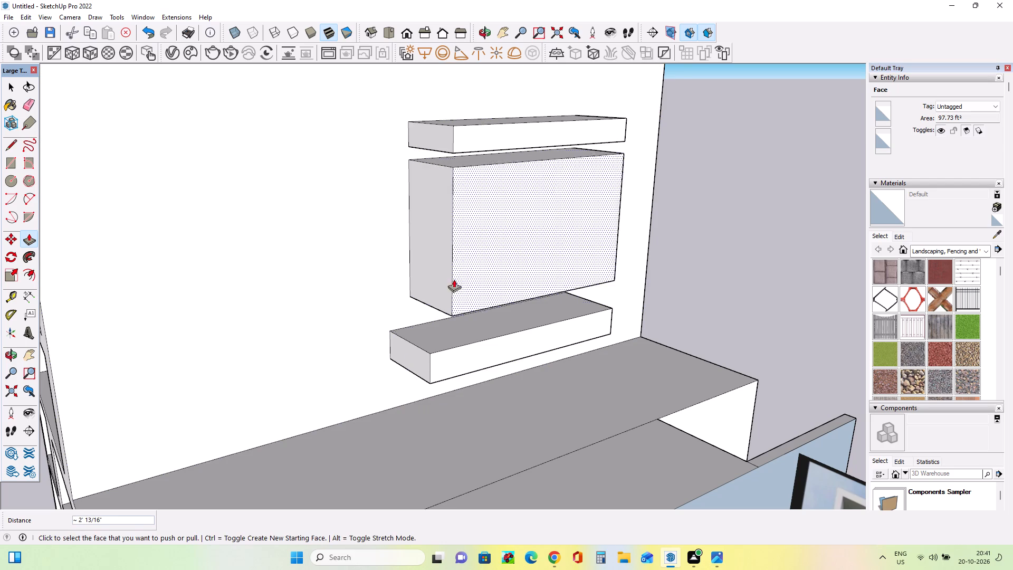
click(411, 357)
click(443, 298)
Raise the lower slab's top face by about 1' 4 3/16" towards the underside of the block.
middle_drag(486, 369, 356, 381)
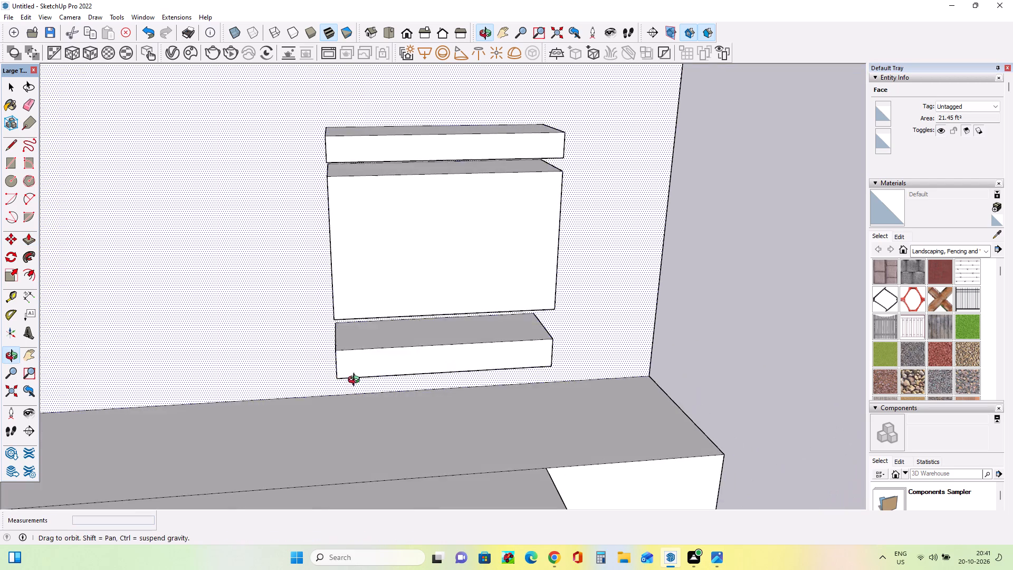
middle_drag(356, 381, 367, 357)
click(415, 323)
click(415, 310)
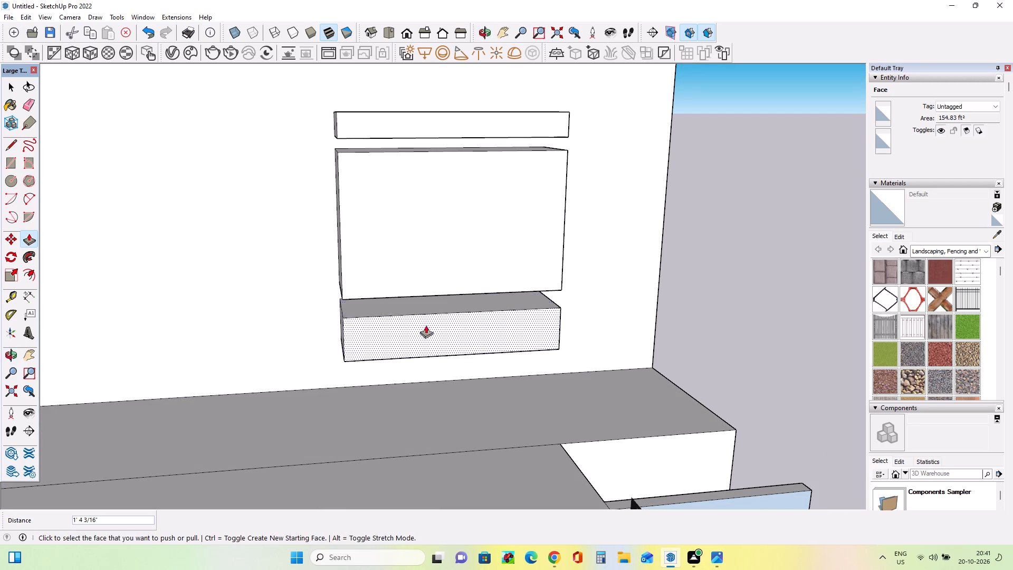
Push the lower slab's underside up by about 1' 7 1/8" to thin the slab.
middle_drag(446, 352, 418, 224)
scroll(420, 251, up, 8)
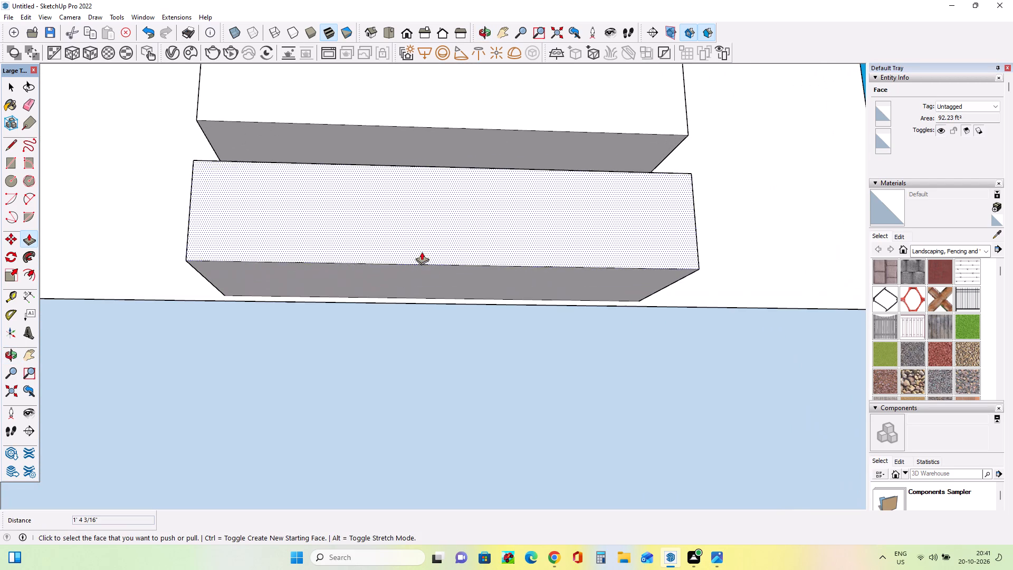
click(435, 275)
click(436, 241)
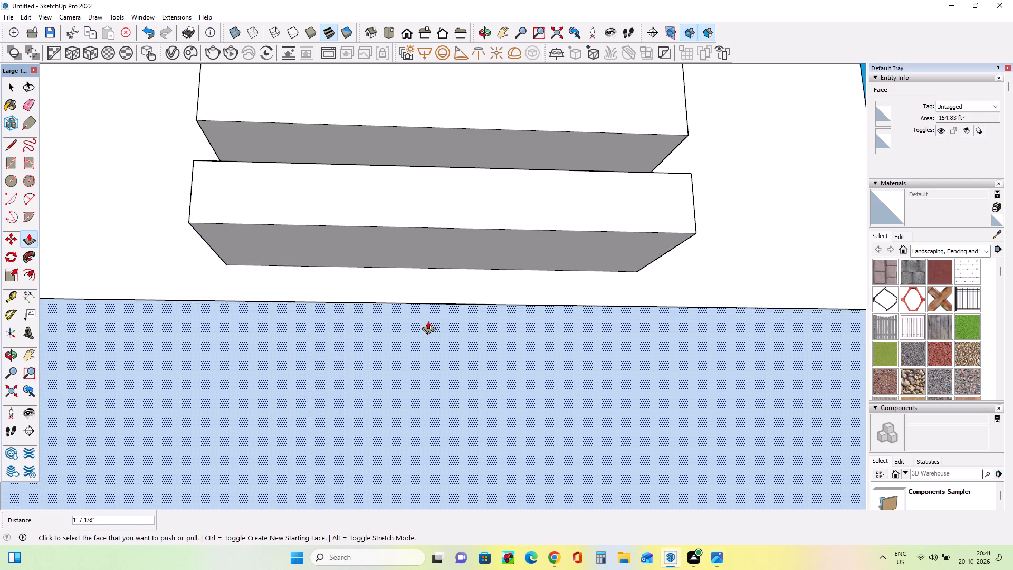
Compare the side block and its slabs with the reference photo, examining the connecting part beside the white rooftop frame up close.
scroll(428, 321, down, 11)
scroll(428, 321, up, 1)
scroll(428, 321, down, 11)
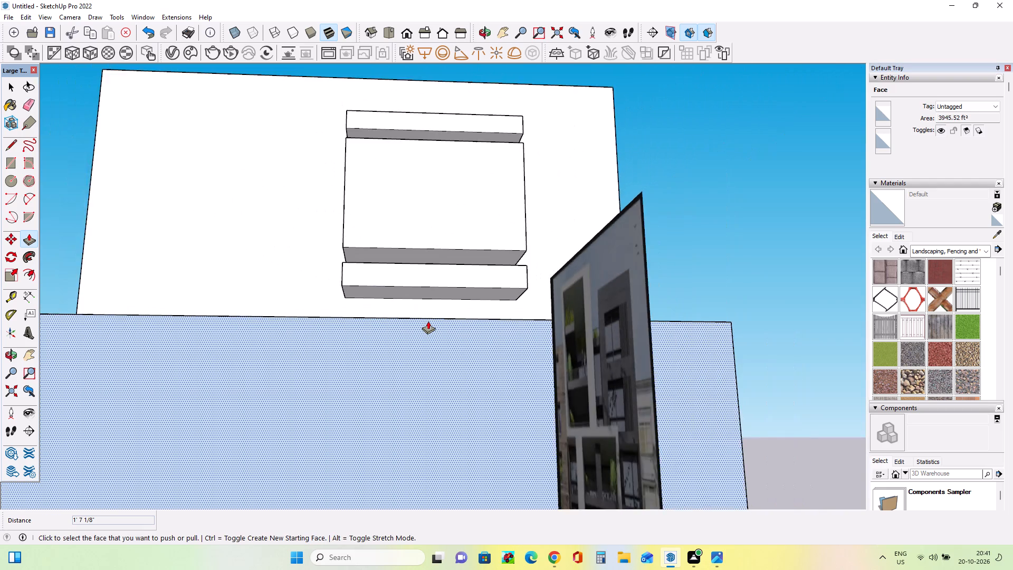
scroll(428, 321, down, 10)
middle_drag(582, 387, 146, 427)
scroll(292, 348, up, 2)
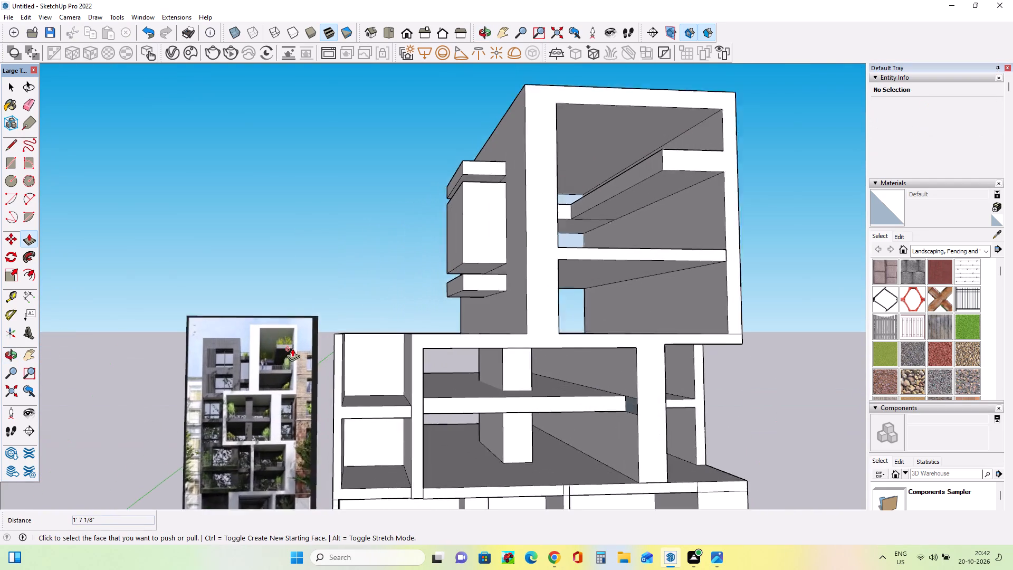
scroll(292, 348, up, 5)
middle_drag(302, 356, 321, 388)
middle_drag(521, 340, 523, 353)
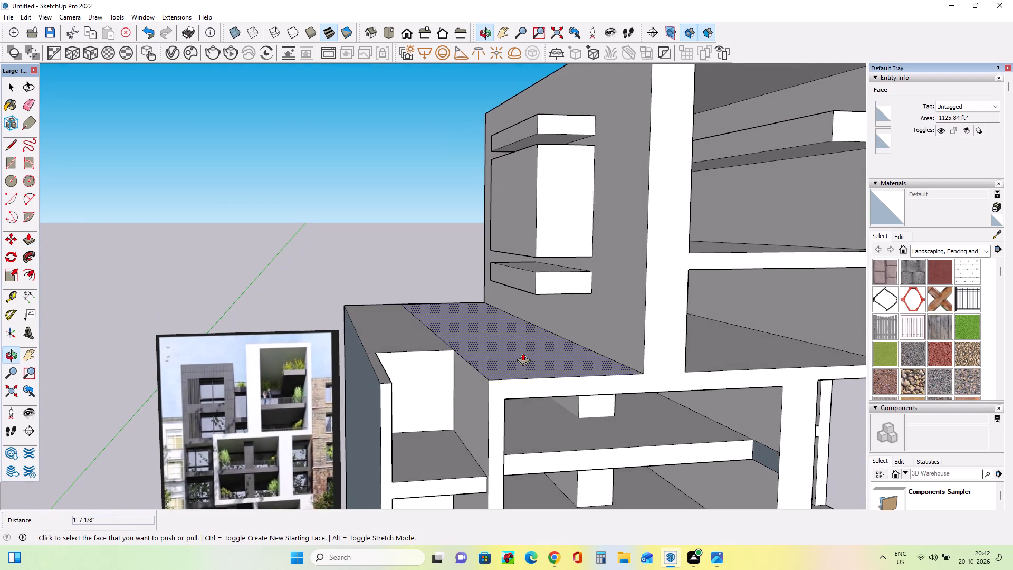
scroll(241, 434, up, 20)
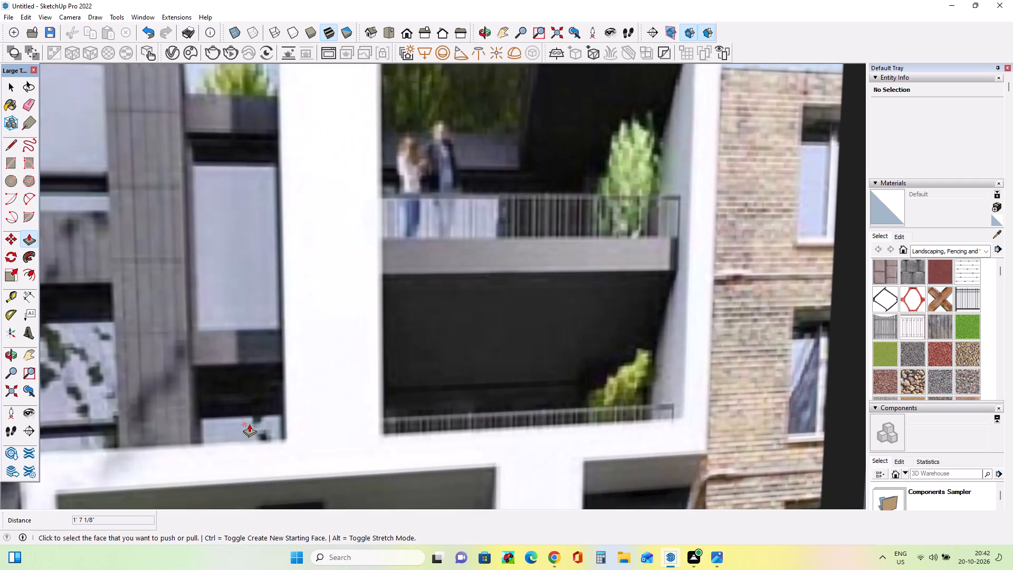
middle_drag(250, 424, 261, 448)
scroll(212, 436, down, 7)
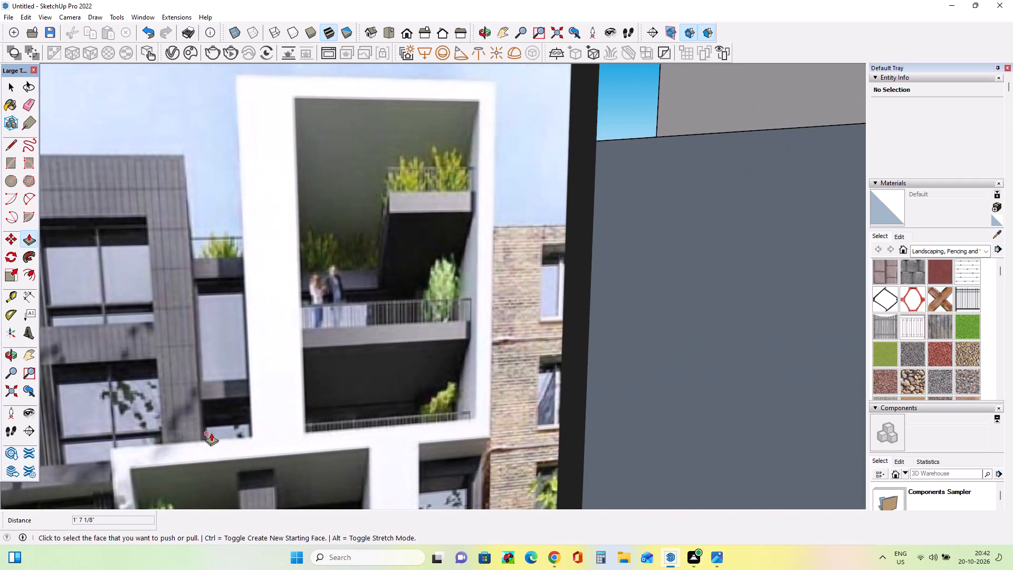
scroll(211, 433, down, 7)
scroll(238, 376, up, 7)
middle_drag(213, 389, 256, 378)
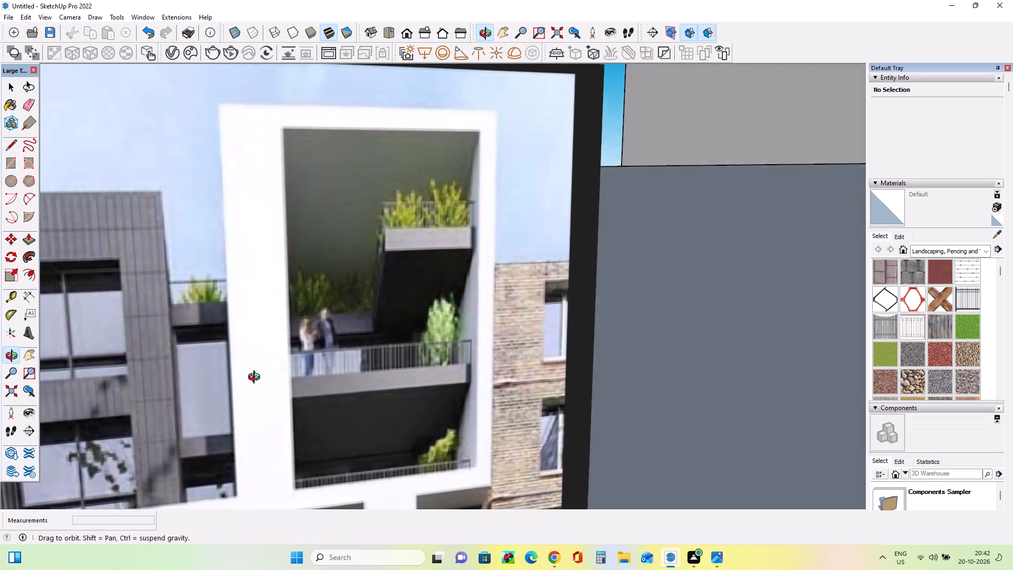
middle_drag(256, 378, 187, 353)
middle_click(187, 355)
scroll(187, 360, down, 3)
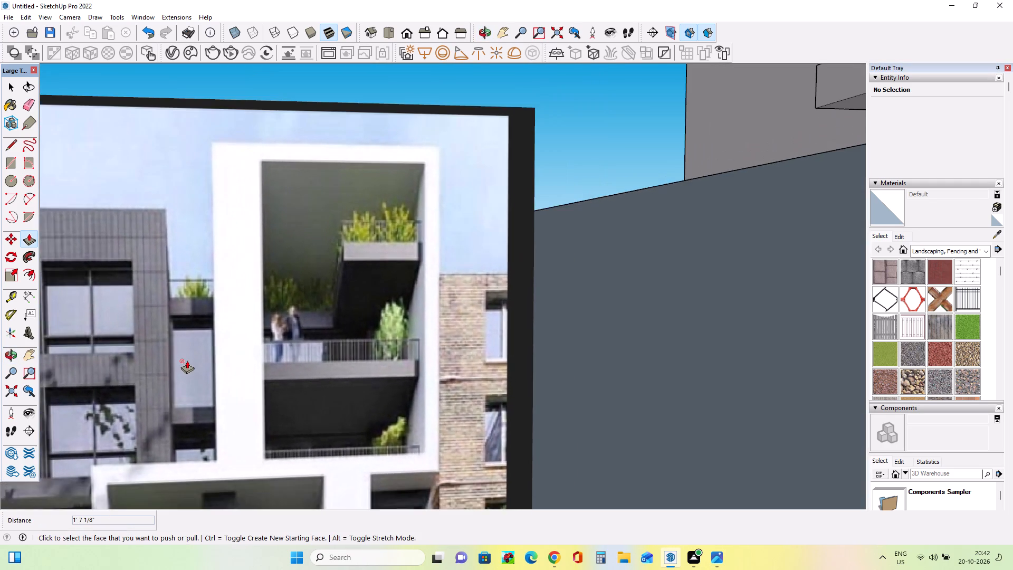
Examine the connecting part beside the white rooftop frame in the reference photo and compare it with the model.
scroll(187, 360, down, 15)
middle_drag(257, 335, 265, 350)
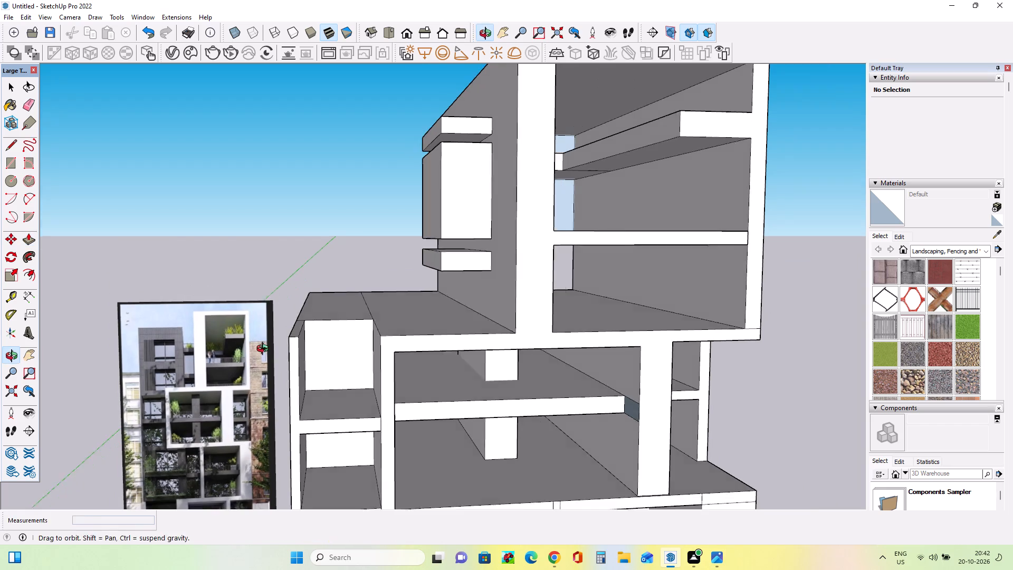
middle_drag(265, 350, 267, 361)
scroll(162, 375, up, 5)
scroll(214, 377, down, 1)
scroll(214, 377, up, 12)
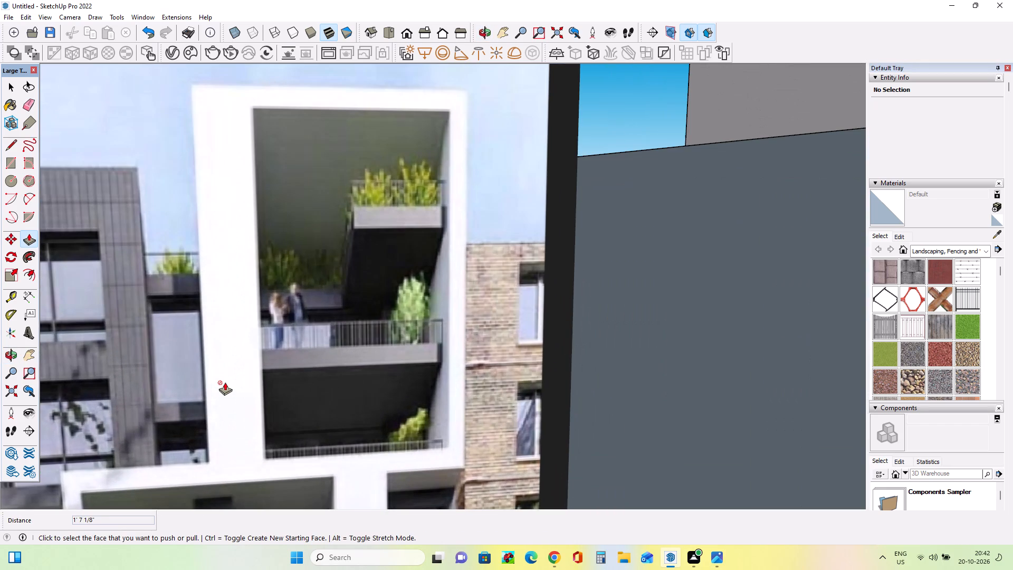
middle_drag(223, 388, 204, 392)
scroll(204, 392, down, 14)
Draw a narrow rectangular strip about 21' 4 5/8" long along the outer edge of the lower side slab's top face.
middle_drag(496, 382, 500, 410)
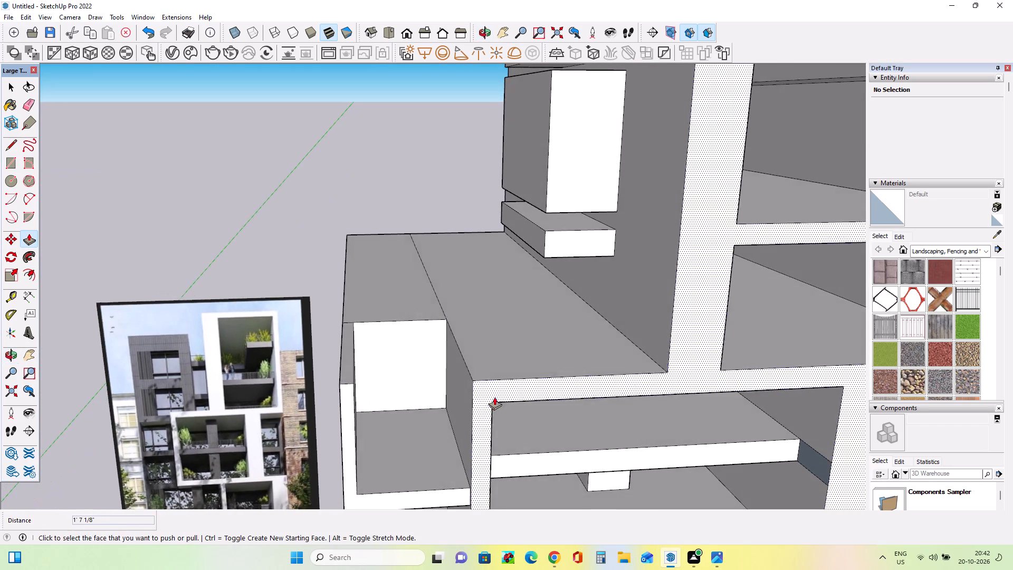
scroll(531, 261, up, 3)
middle_drag(544, 280, 565, 395)
scroll(565, 395, down, 1)
scroll(572, 367, up, 2)
middle_drag(577, 372, 621, 353)
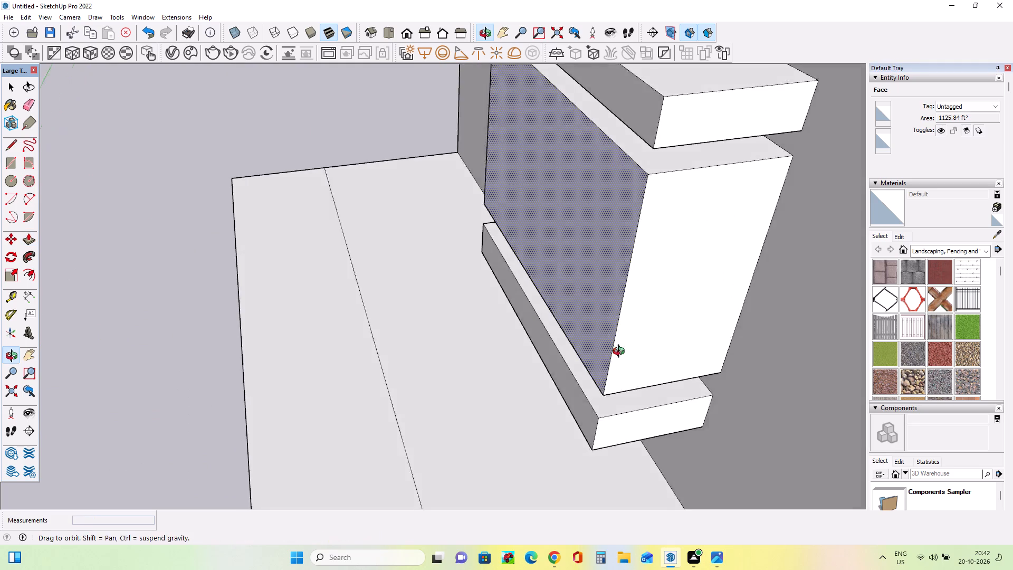
middle_drag(621, 353, 637, 330)
click(10, 162)
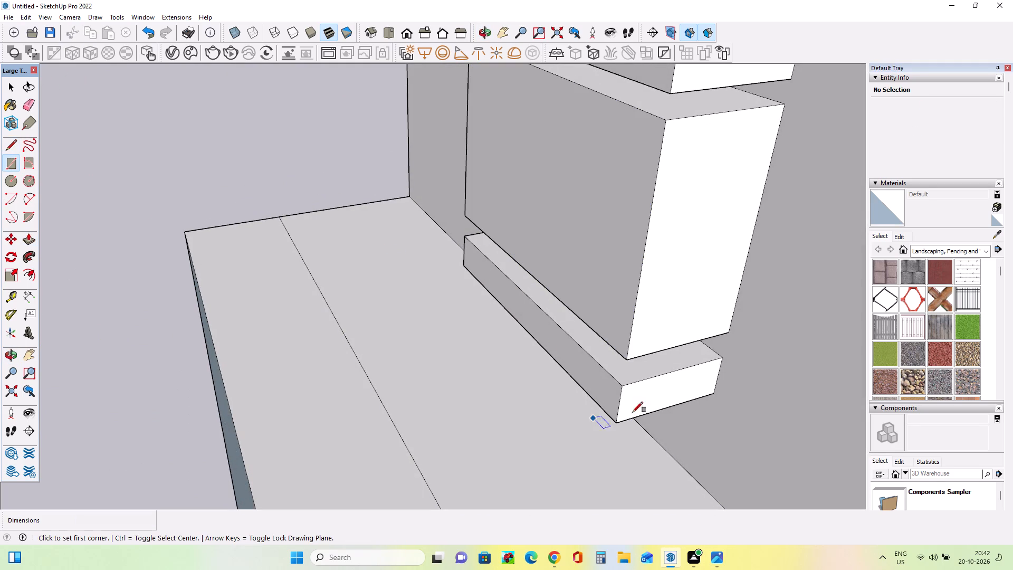
click(626, 385)
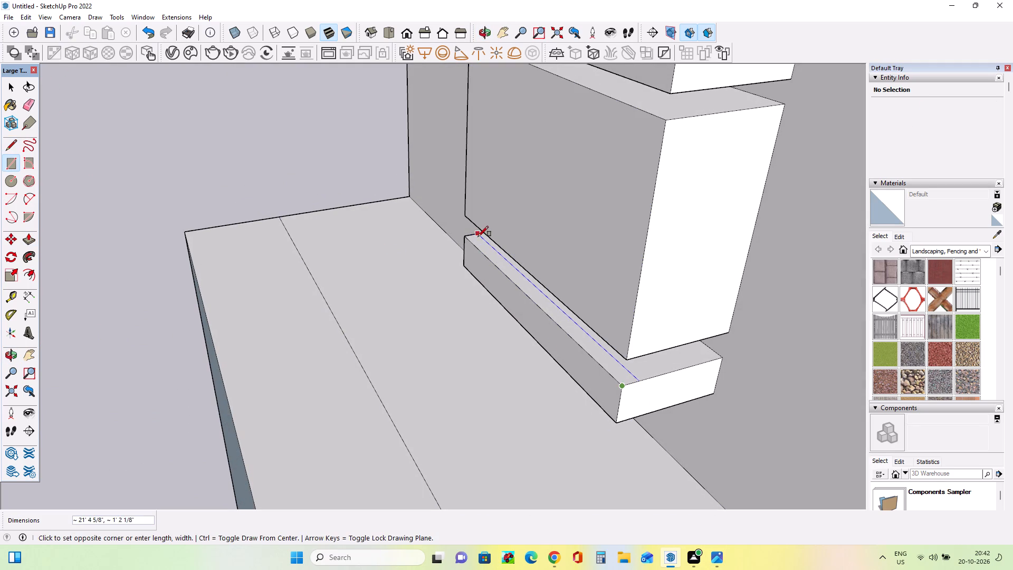
click(472, 235)
Push the outer face of the block between the two side slabs in by 7' 2 7/8", flush with the frame wall.
middle_drag(577, 401, 559, 393)
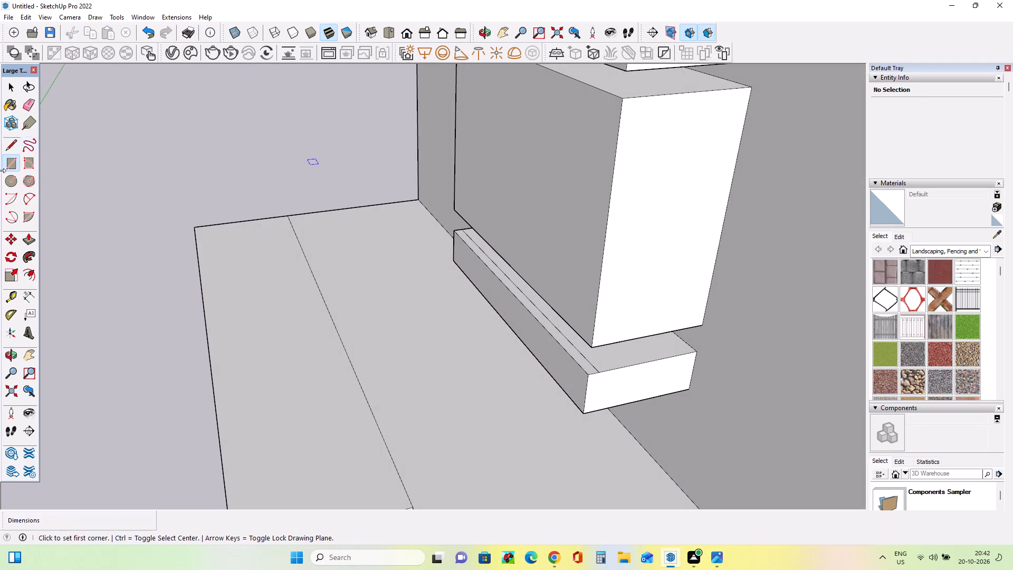
click(36, 238)
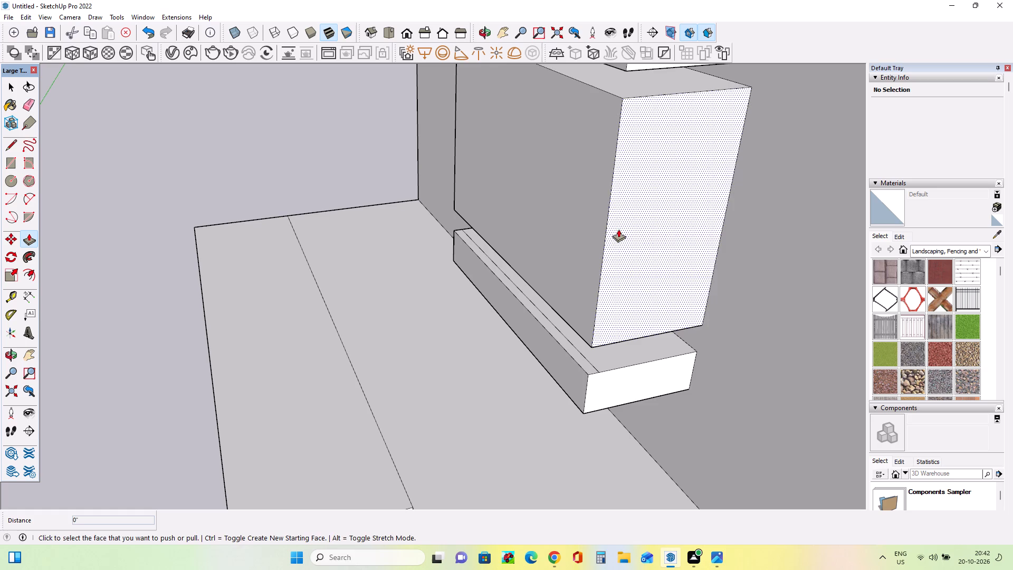
click(584, 234)
click(735, 297)
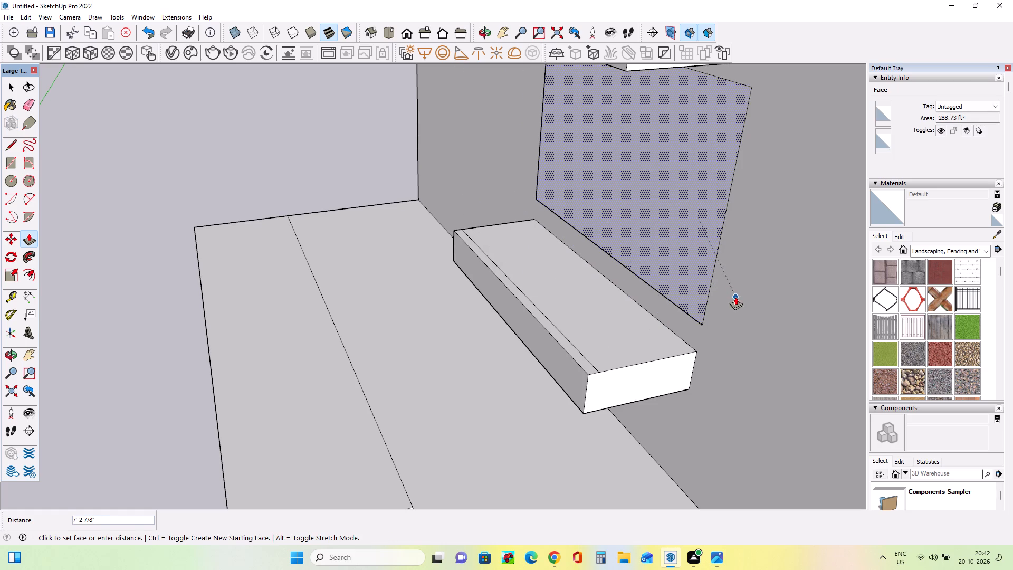
Pull the strip on the lower slab up about 16' 6 1/8" to the upper slab's underside as a thin outer wall.
middle_drag(700, 344, 633, 365)
click(526, 406)
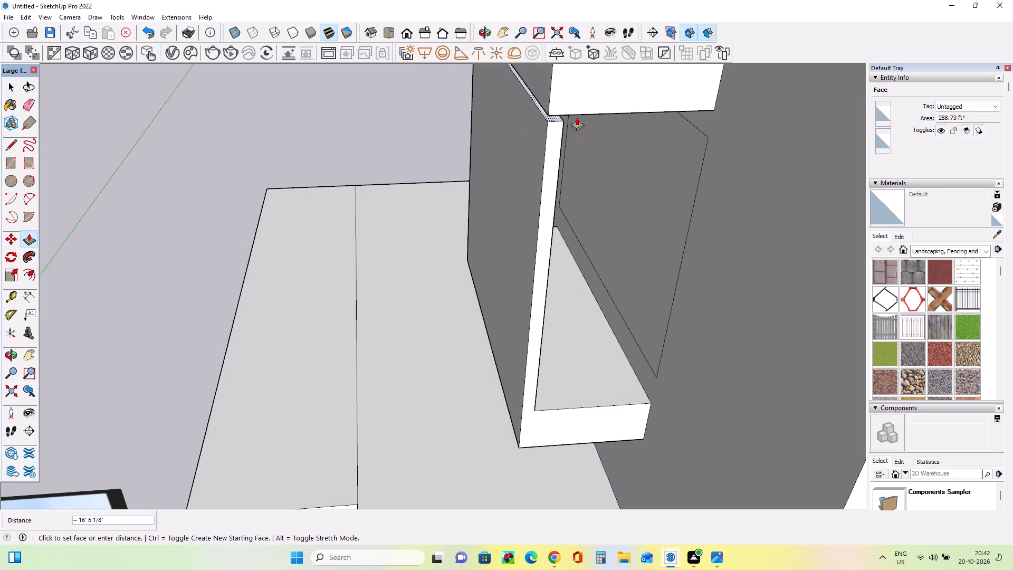
click(577, 116)
Compare the hollowed side bay with the connecting part between the dark block and the white frame in the reference photo.
middle_drag(553, 370, 515, 351)
scroll(515, 351, down, 2)
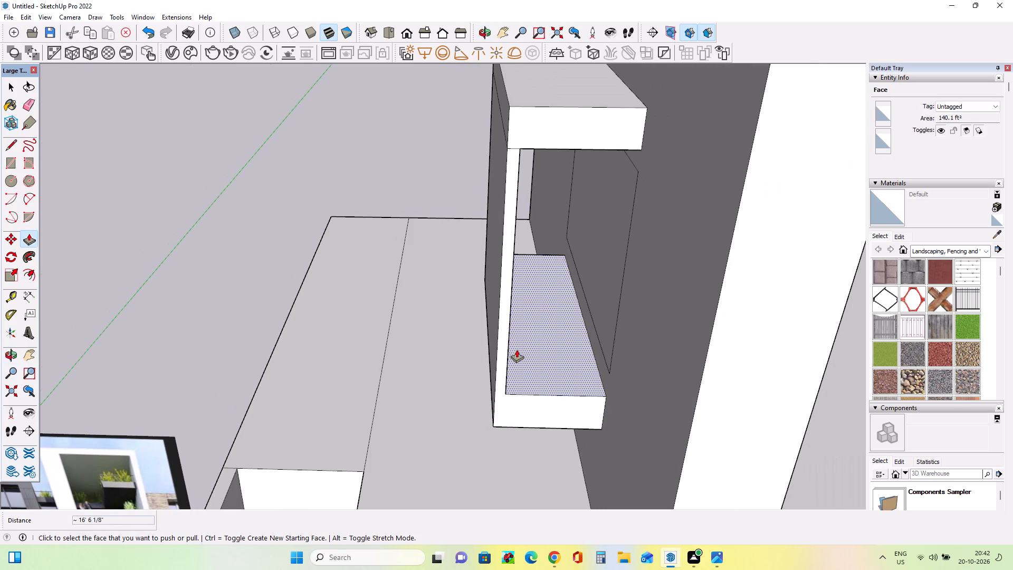
scroll(535, 353, down, 2)
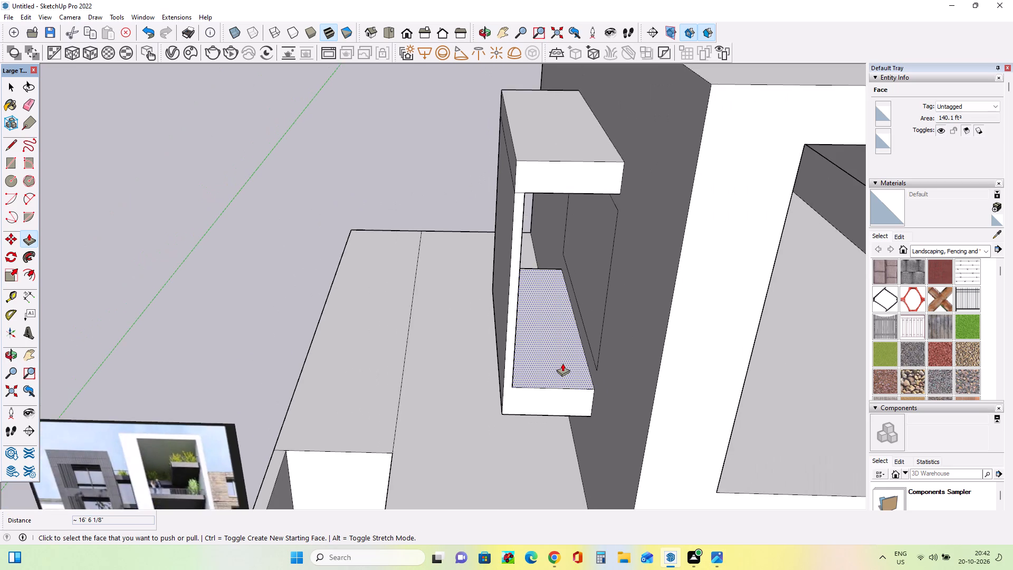
scroll(562, 363, down, 5)
middle_drag(566, 366, 598, 366)
scroll(439, 431, up, 3)
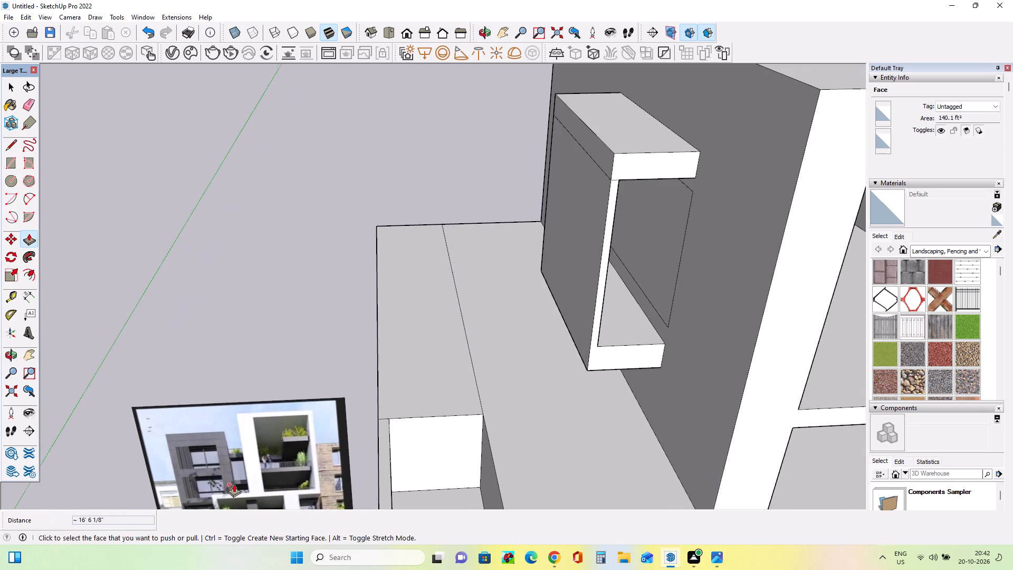
scroll(234, 484, up, 11)
scroll(253, 489, down, 6)
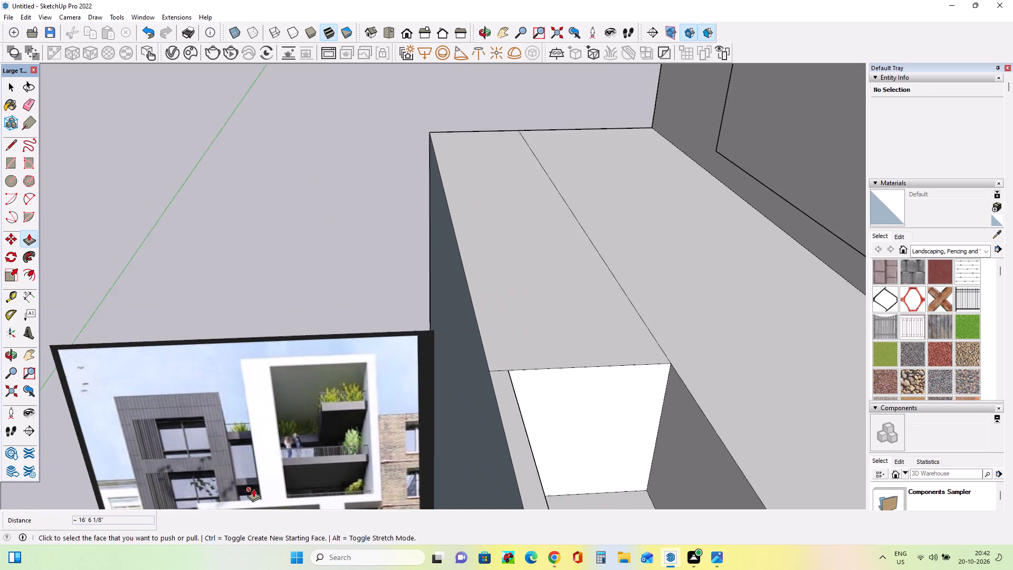
scroll(253, 489, down, 7)
middle_drag(253, 489, 253, 476)
scroll(237, 443, up, 3)
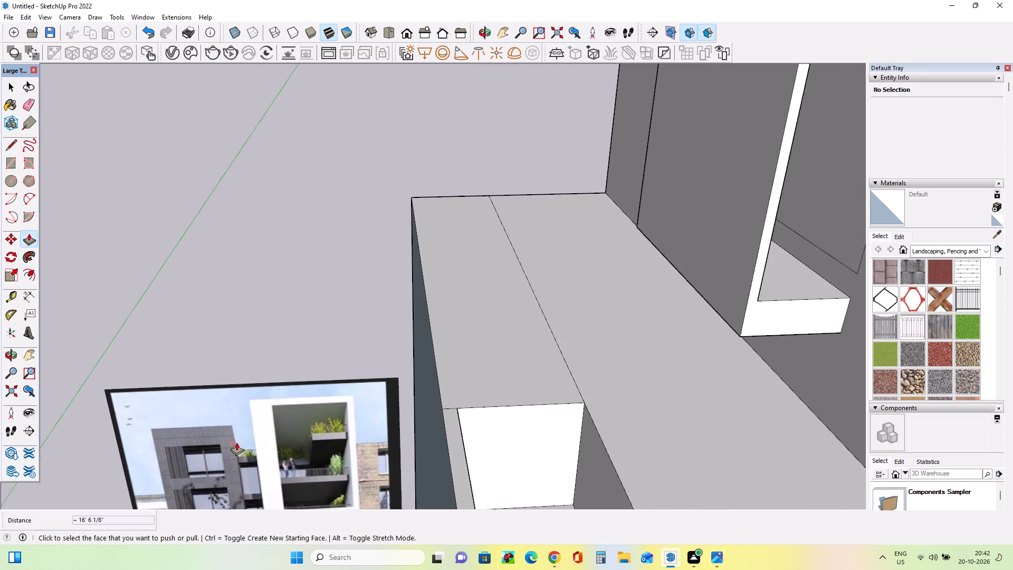
scroll(236, 442, up, 4)
click(24, 352)
drag(274, 433, 273, 254)
scroll(255, 319, up, 7)
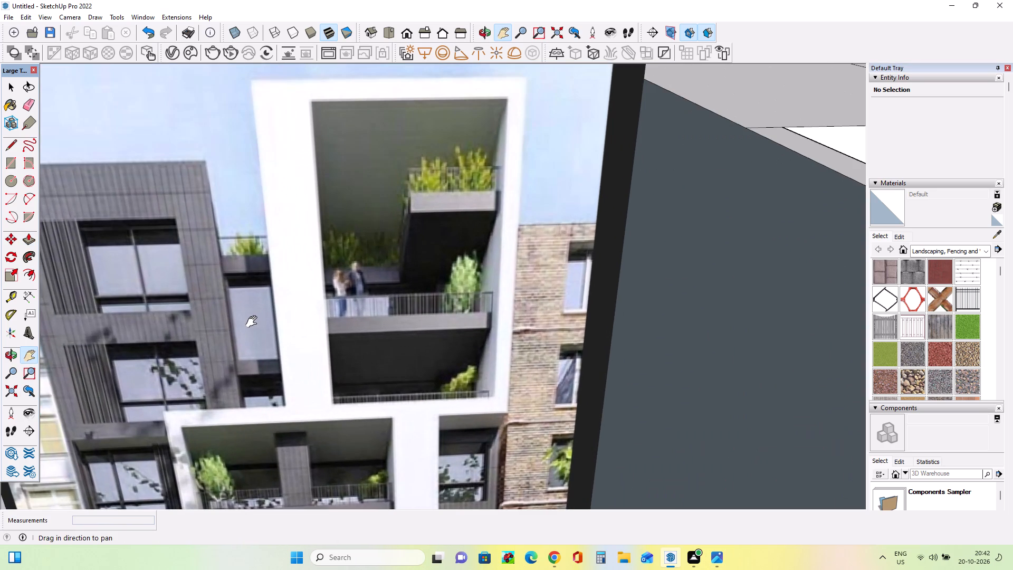
scroll(253, 322, down, 20)
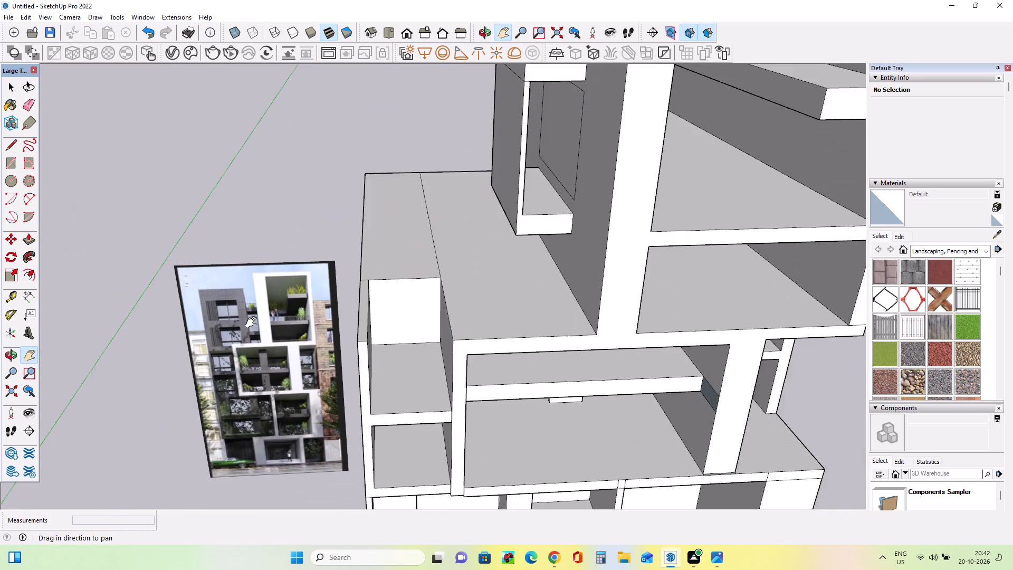
Erase the removed block's leftover outline edges from the frame wall between the two side slabs.
scroll(253, 322, down, 2)
middle_drag(465, 279, 473, 289)
scroll(380, 232, up, 3)
middle_drag(383, 253, 431, 180)
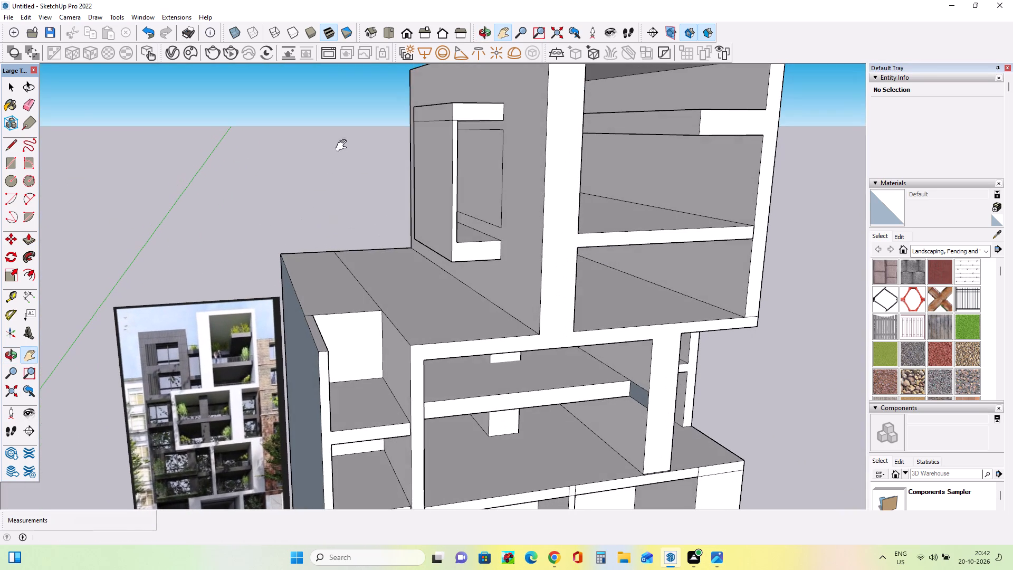
click(30, 100)
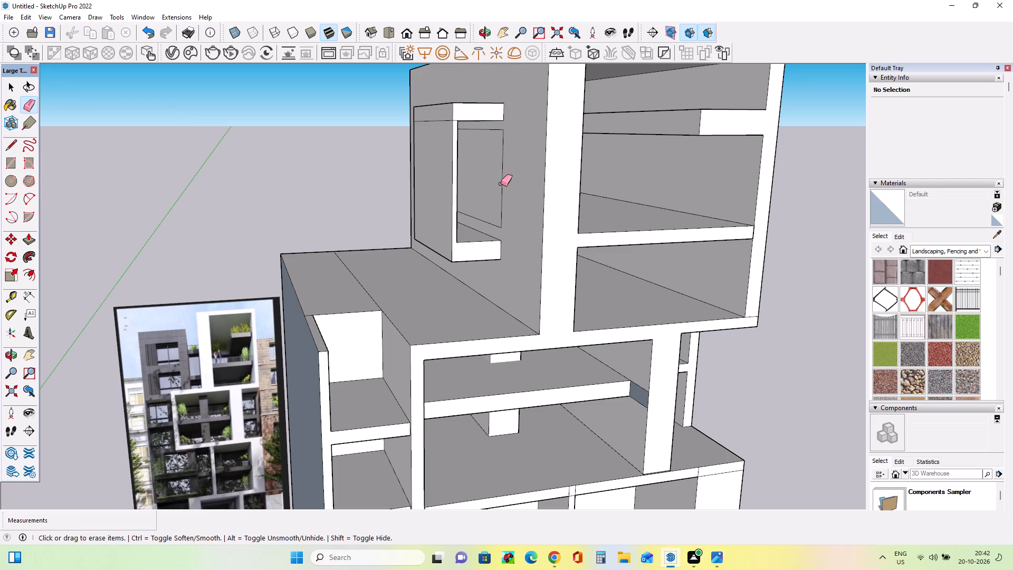
click(501, 184)
click(498, 131)
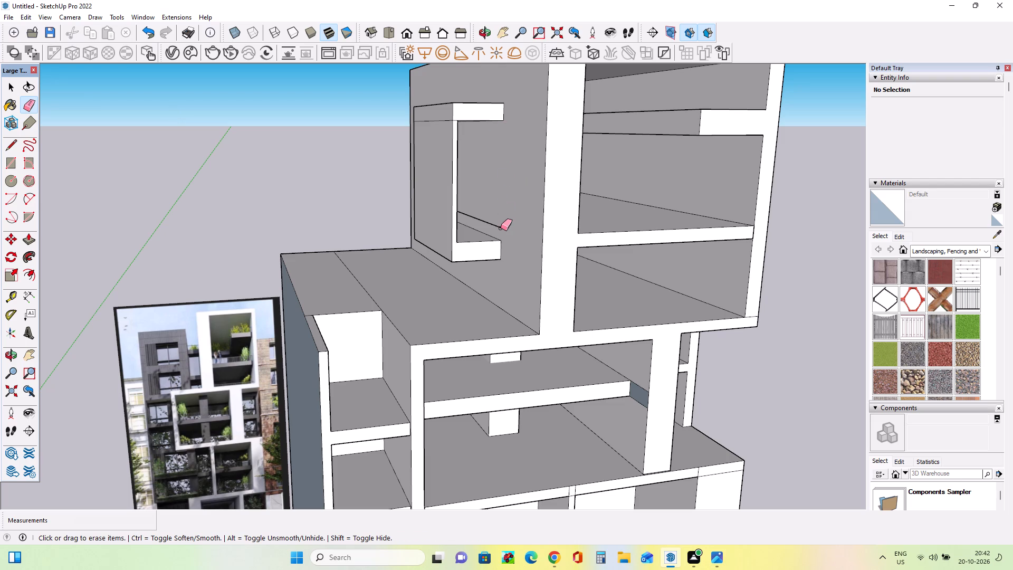
click(501, 228)
scroll(470, 200, up, 4)
middle_drag(499, 237, 453, 255)
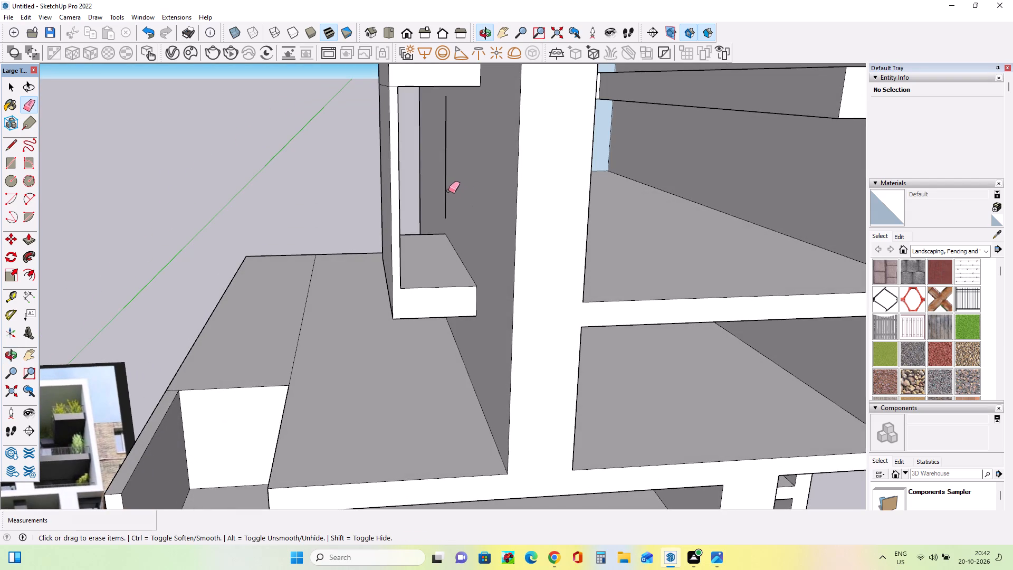
click(448, 188)
click(445, 187)
Examine the open side bay from several angles against the reference photo.
scroll(505, 270, down, 6)
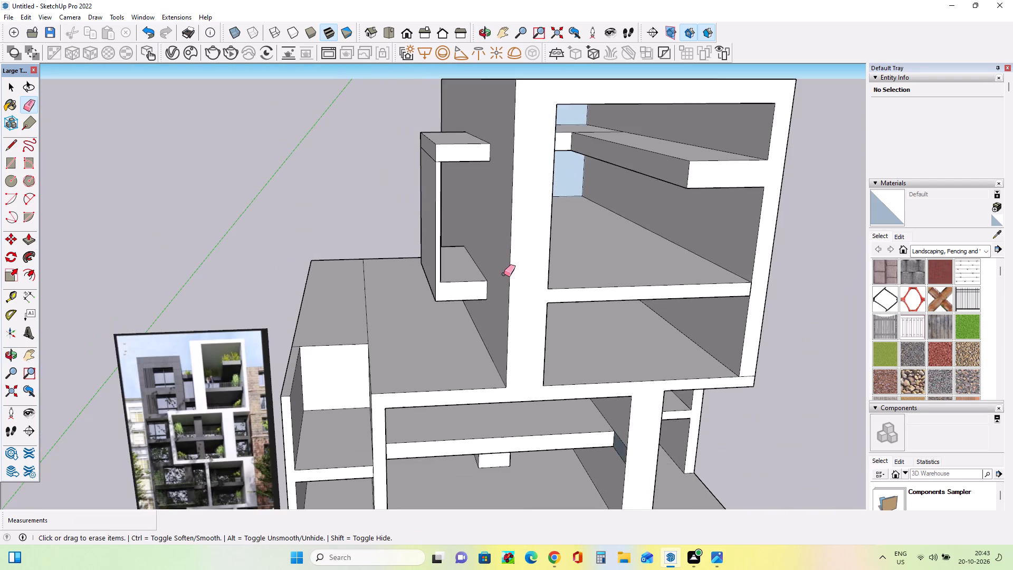
scroll(504, 274, down, 4)
middle_drag(503, 280, 522, 267)
scroll(477, 194, up, 4)
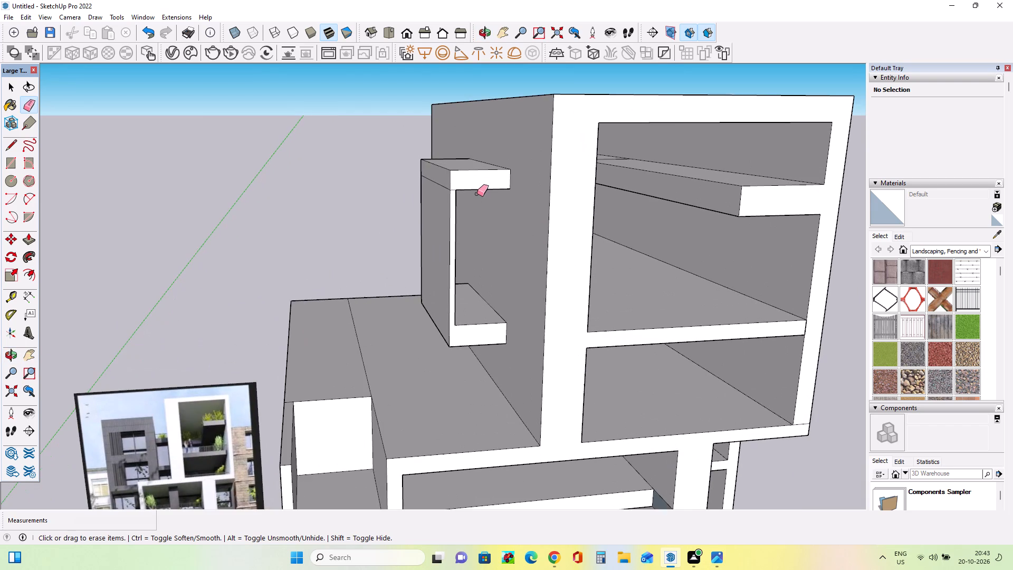
scroll(476, 192, down, 3)
middle_drag(480, 217, 488, 247)
scroll(327, 376, up, 3)
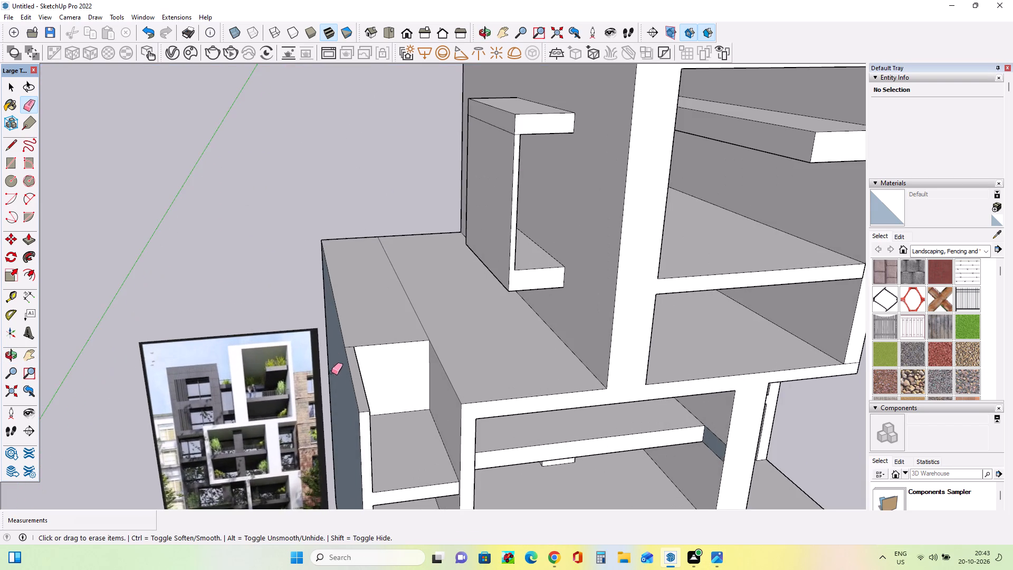
middle_drag(372, 366, 417, 344)
middle_drag(461, 344, 435, 355)
middle_drag(406, 339, 413, 343)
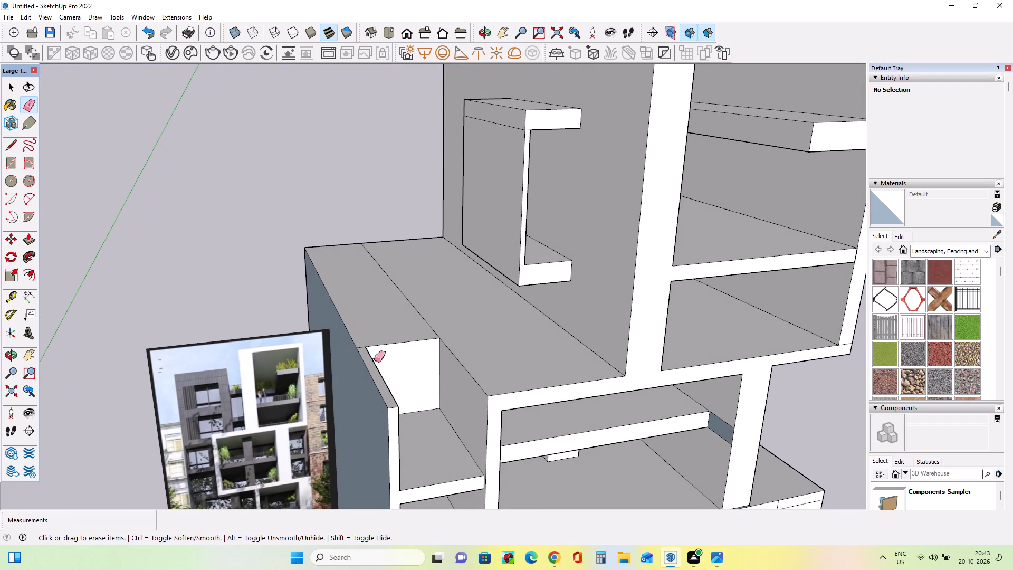
Draw a rectangular strip about 21' 4 5/8" by 1' 4" along the outer edge of the upper side slab's top face.
click(11, 163)
middle_drag(484, 309, 480, 320)
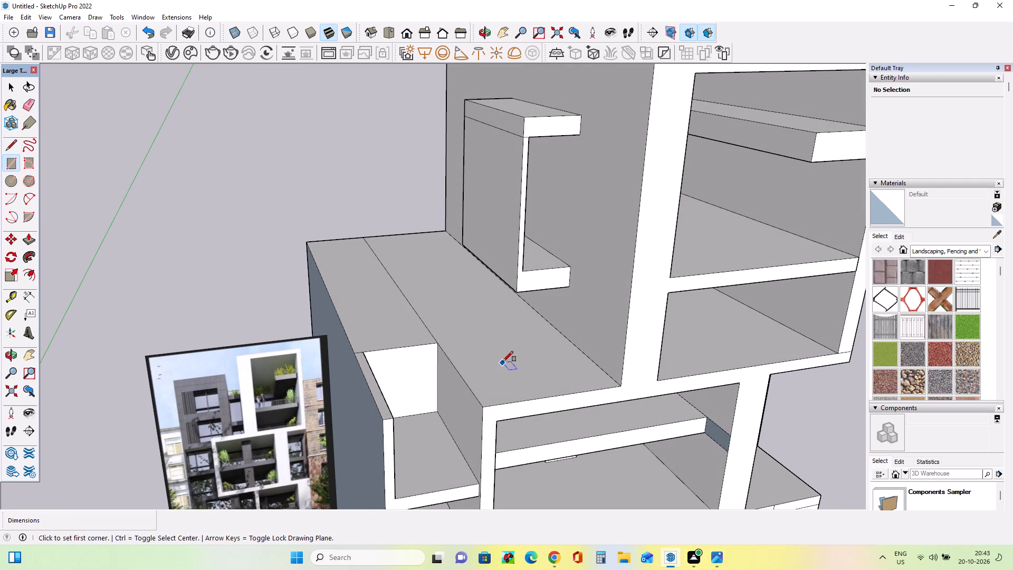
middle_drag(472, 198, 479, 225)
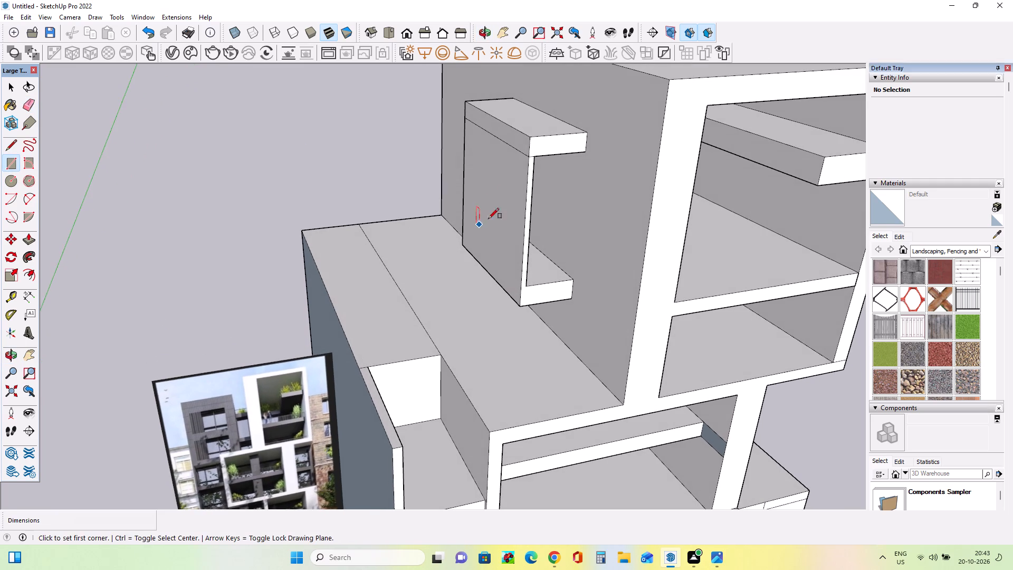
middle_drag(19, 83, 28, 105)
click(12, 163)
middle_drag(404, 186, 421, 271)
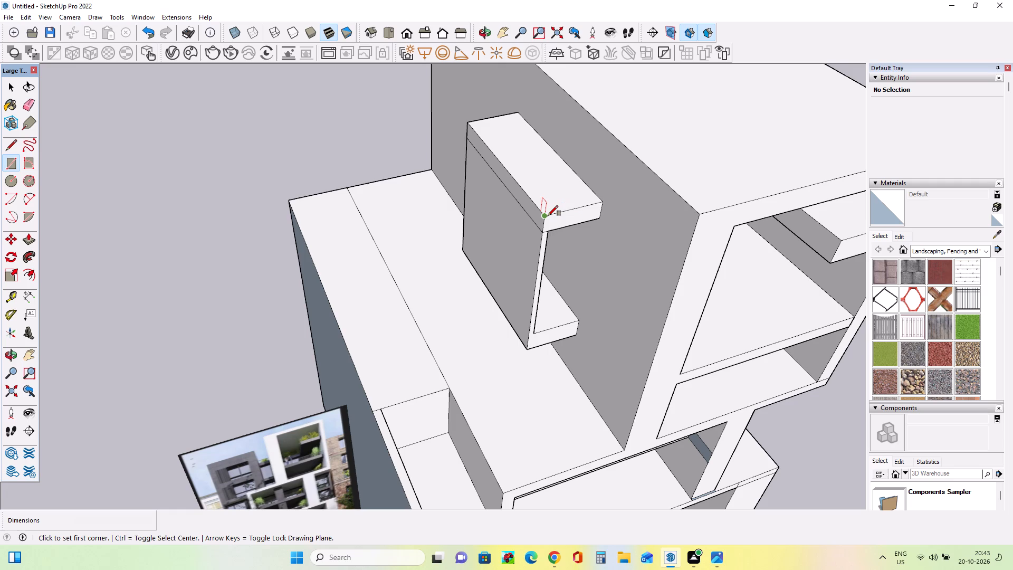
click(548, 216)
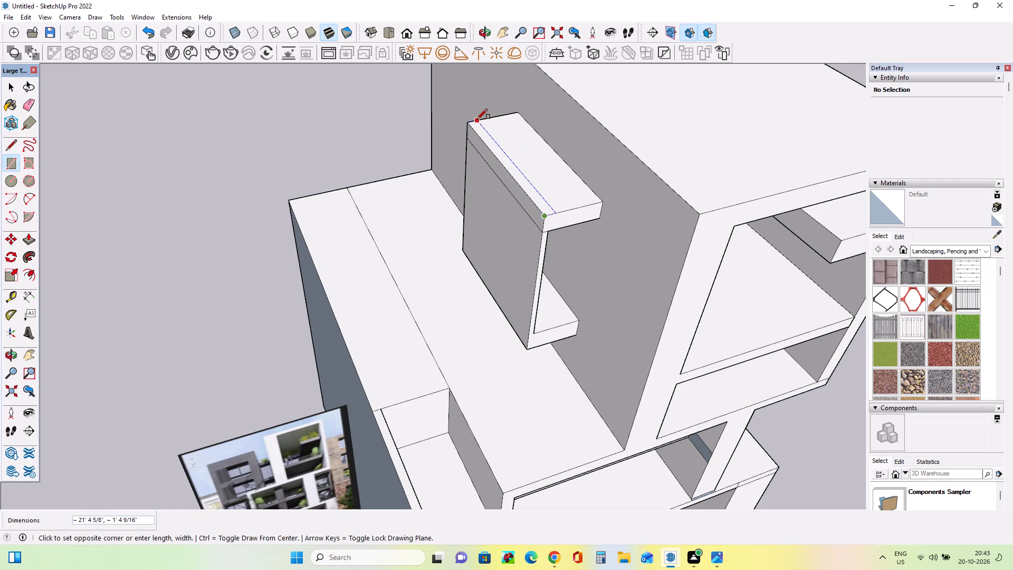
click(476, 119)
Pull the strip on the upper slab up about 7' 11 1/16" to extend the thin outer wall above the slab.
middle_drag(554, 235, 532, 240)
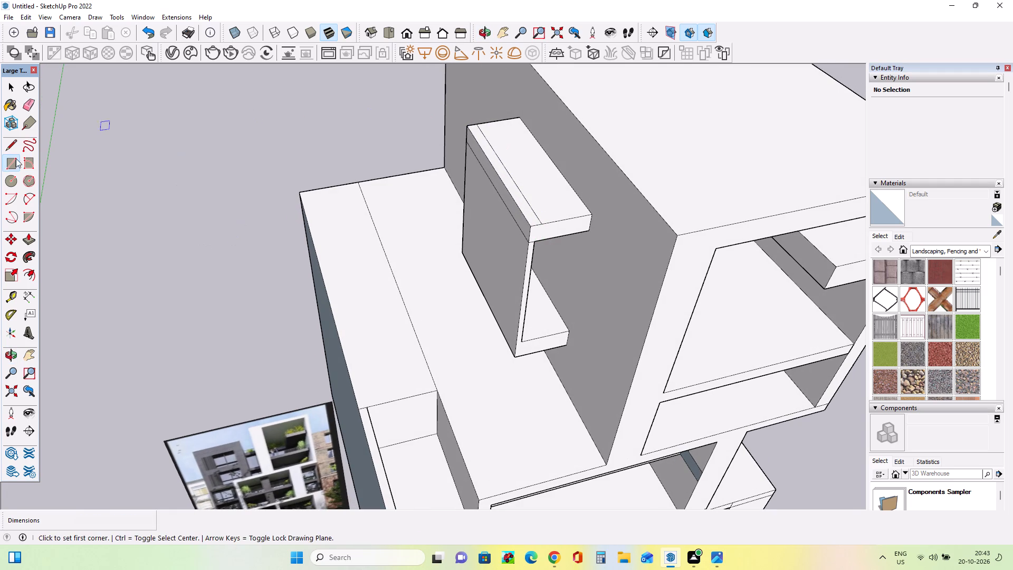
click(33, 239)
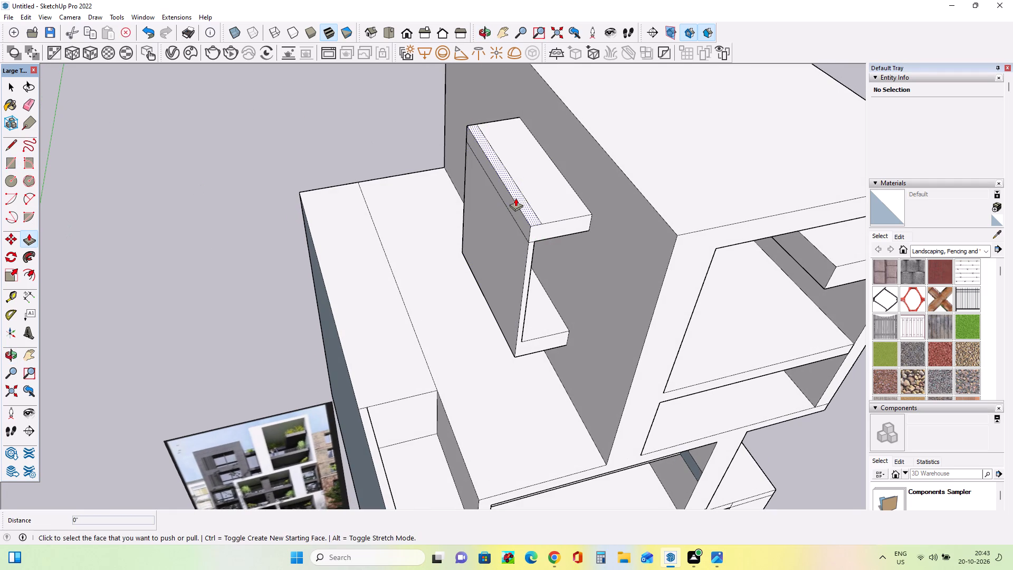
click(515, 198)
click(520, 199)
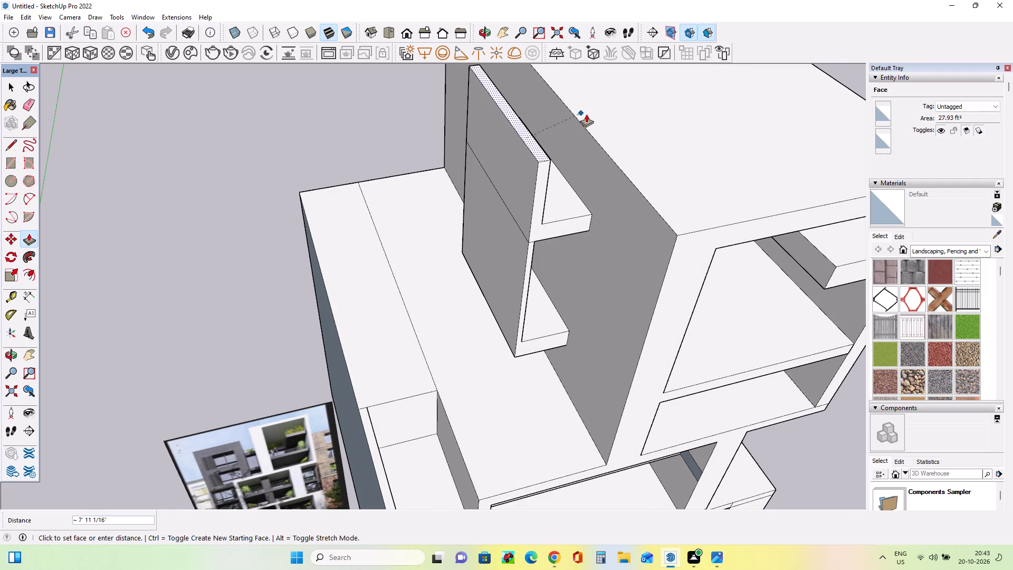
click(606, 114)
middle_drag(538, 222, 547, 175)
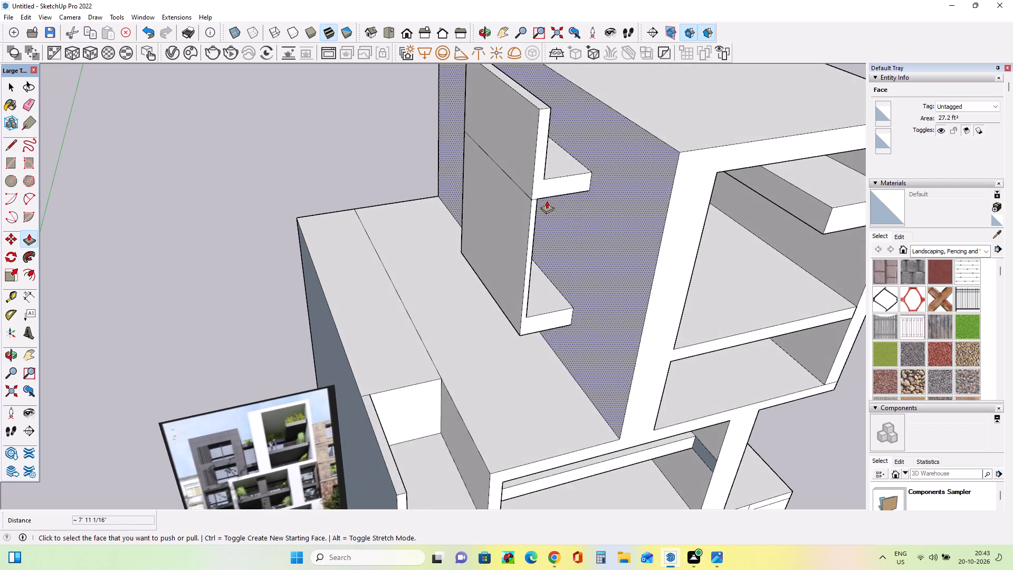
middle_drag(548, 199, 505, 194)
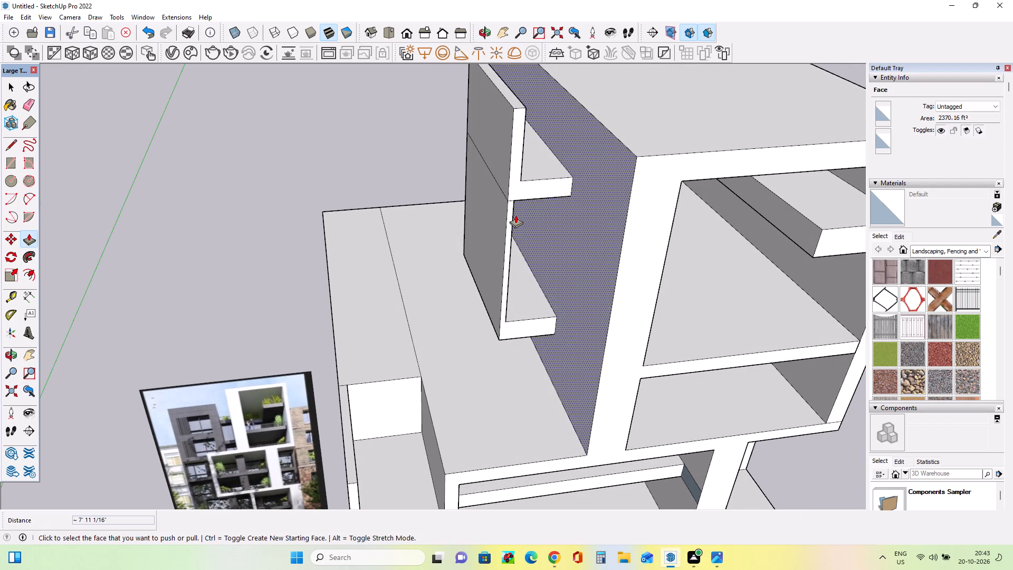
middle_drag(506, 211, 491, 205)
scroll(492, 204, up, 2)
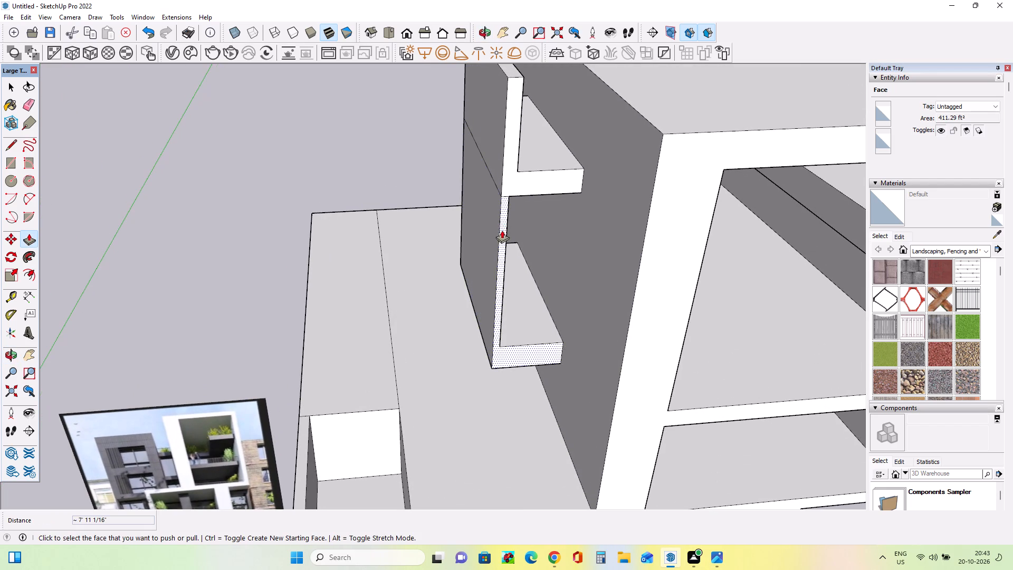
Examine the side bay and the lower roof beside the rooftop frame from several angles against the reference photo.
scroll(515, 182, down, 3)
middle_drag(531, 191, 574, 221)
scroll(574, 221, down, 1)
middle_drag(497, 179, 675, 183)
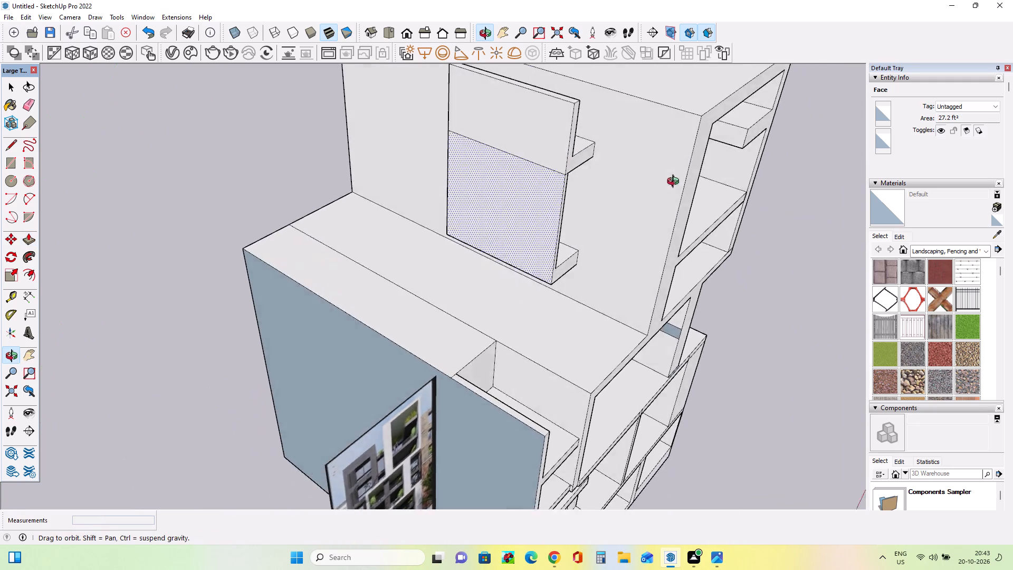
middle_drag(675, 183, 730, 185)
scroll(731, 185, down, 2)
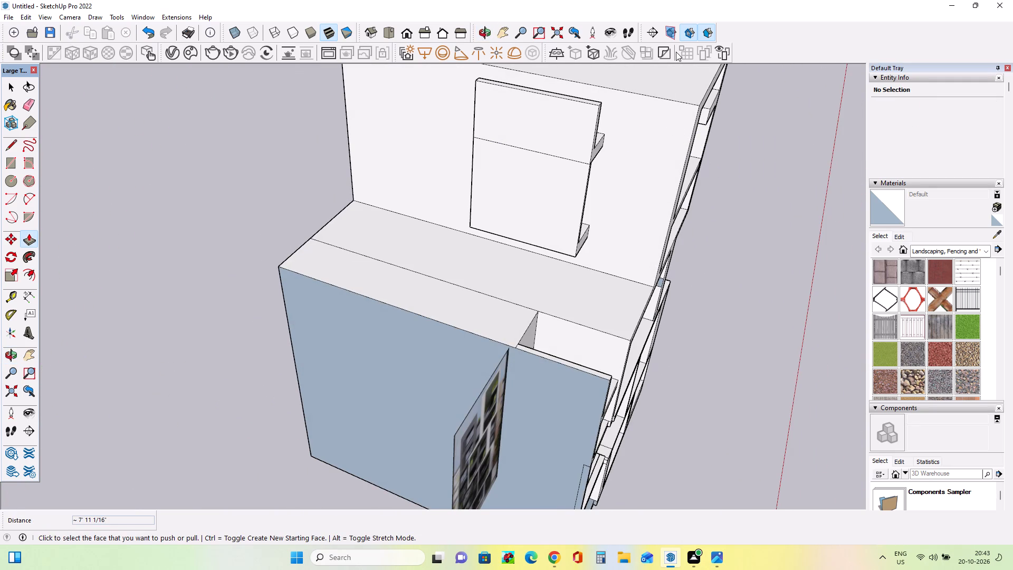
scroll(373, 235, down, 3)
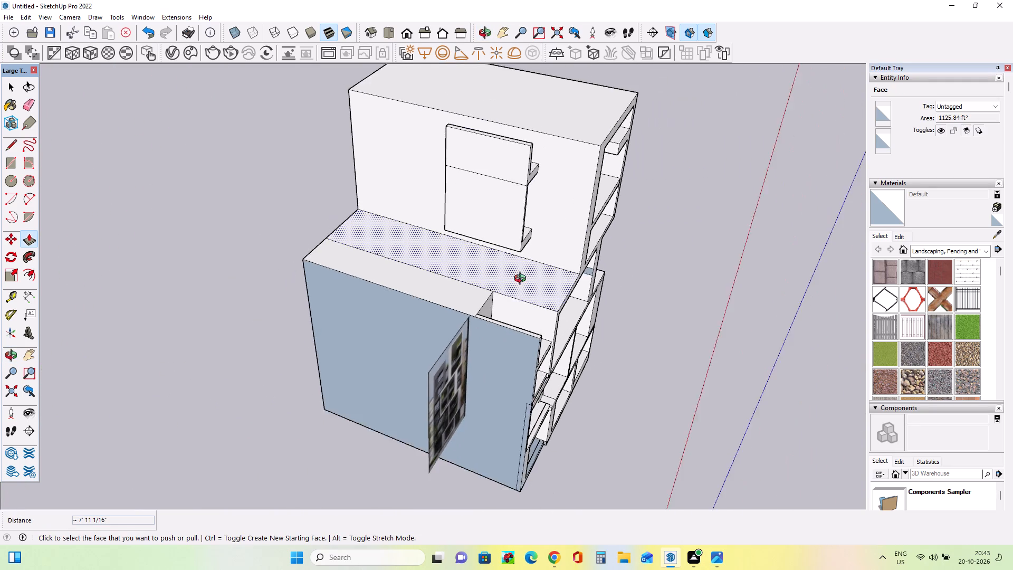
middle_drag(541, 282, 362, 224)
scroll(379, 182, up, 3)
middle_drag(387, 193, 429, 256)
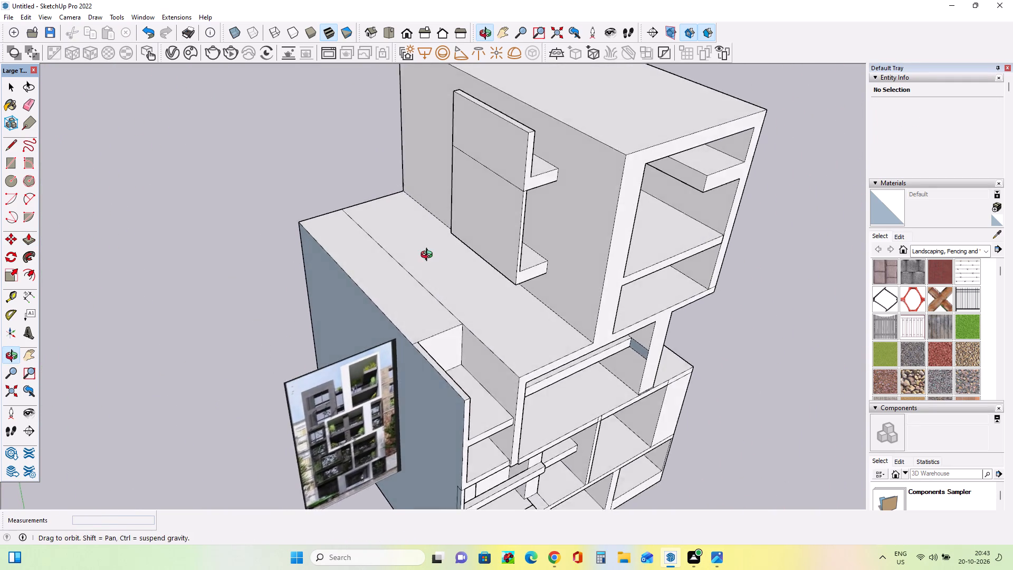
middle_drag(429, 256, 435, 254)
scroll(435, 254, down, 2)
middle_drag(438, 253, 375, 258)
scroll(395, 279, up, 2)
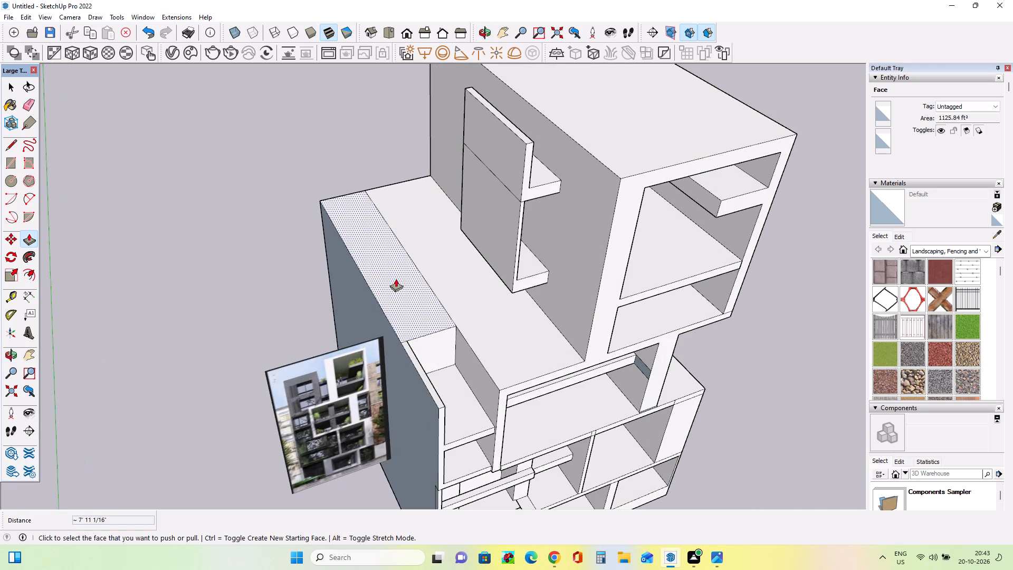
middle_drag(412, 313, 359, 296)
scroll(241, 401, up, 7)
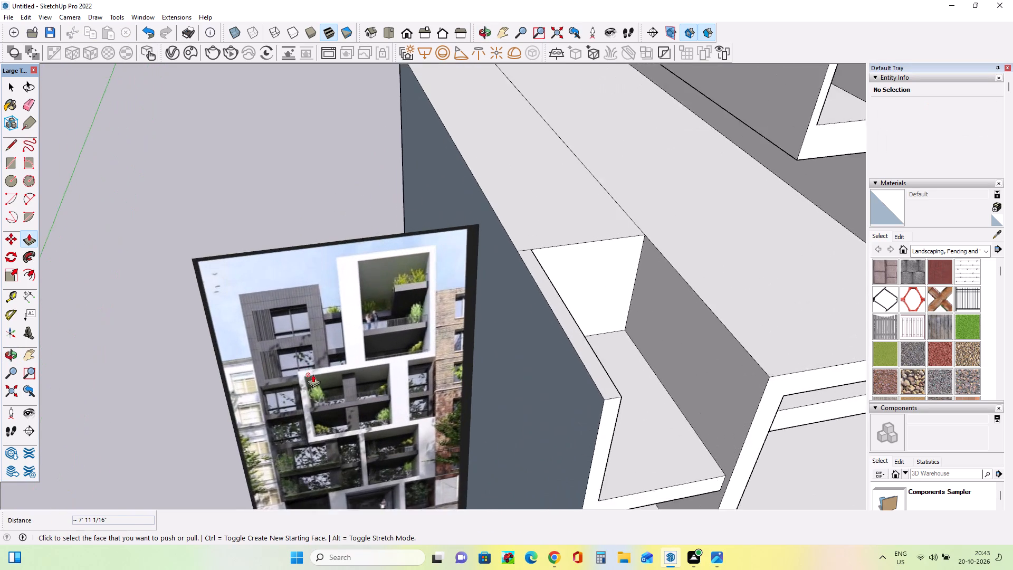
scroll(313, 374, up, 4)
middle_drag(316, 383, 341, 345)
middle_click(340, 344)
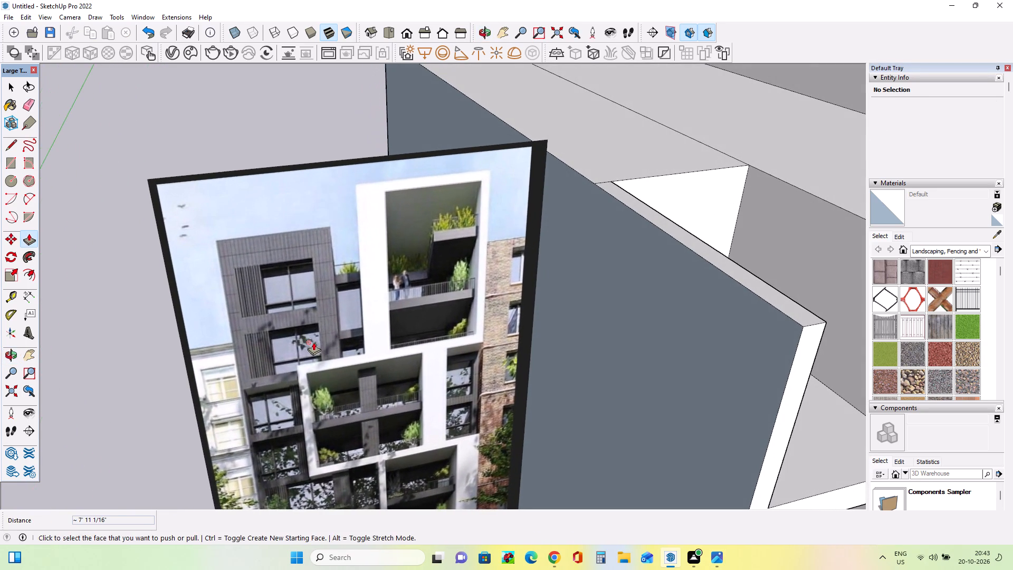
middle_drag(300, 344, 246, 367)
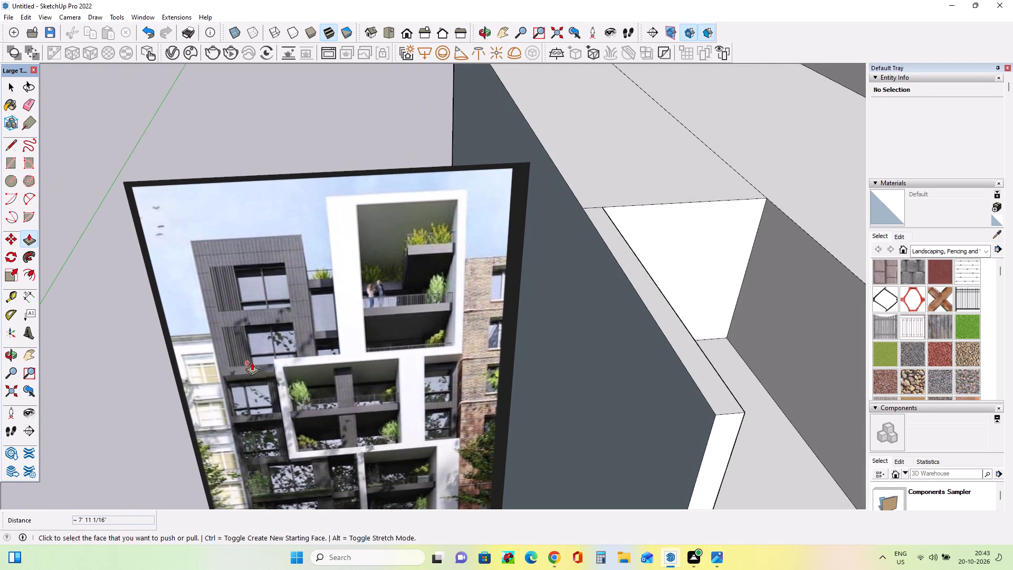
middle_drag(252, 362, 245, 385)
scroll(245, 385, down, 7)
middle_drag(414, 351, 406, 326)
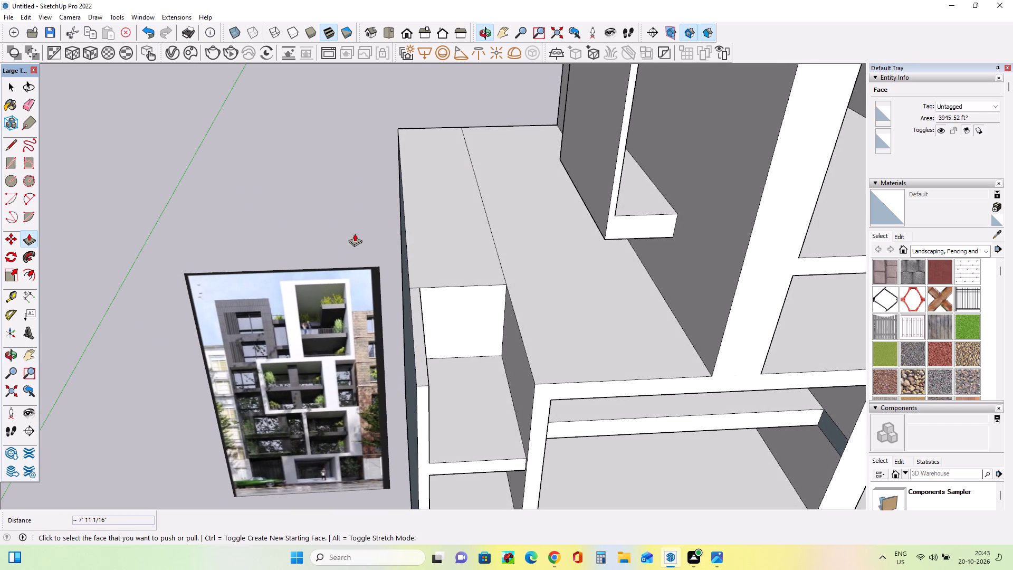
Erase the lengthwise line dividing the lower roof's top face beside the rooftop frame.
click(31, 97)
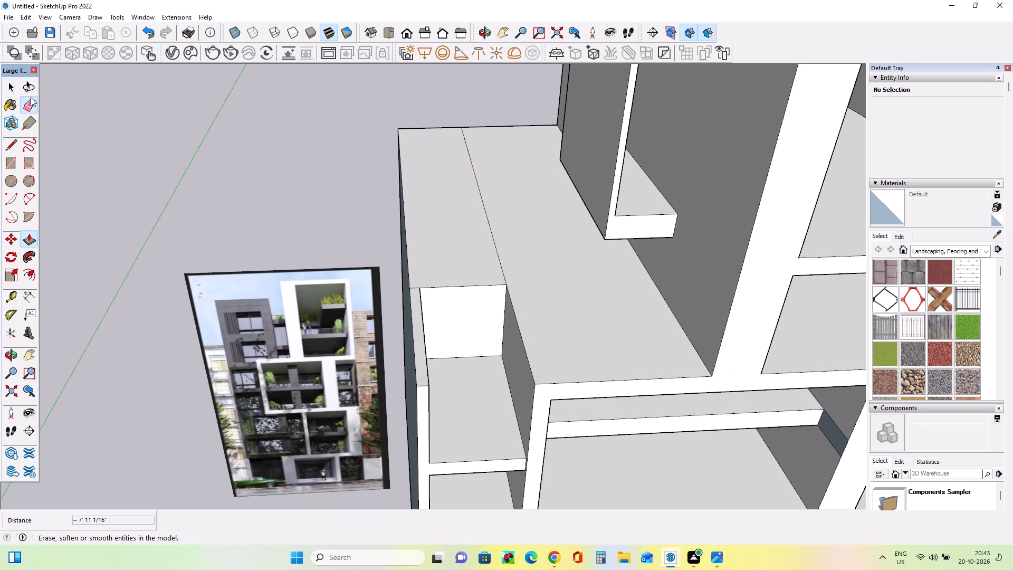
click(497, 251)
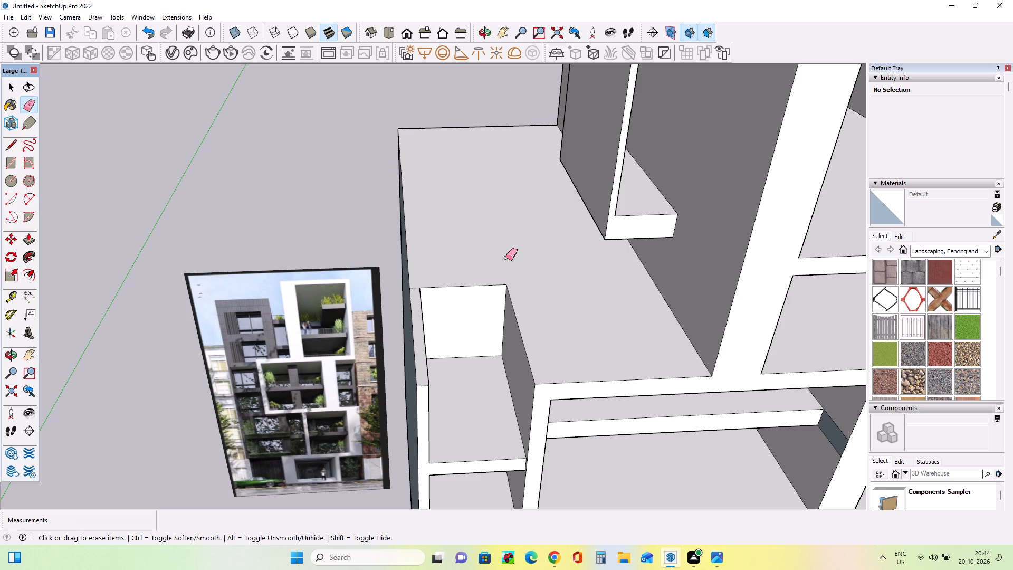
Draw a rectangular strip about 50' 4 3/8" by 1' 1 7/16" along the lower roof's outer edge, from the recess corner to the back.
drag(11, 161, 17, 161)
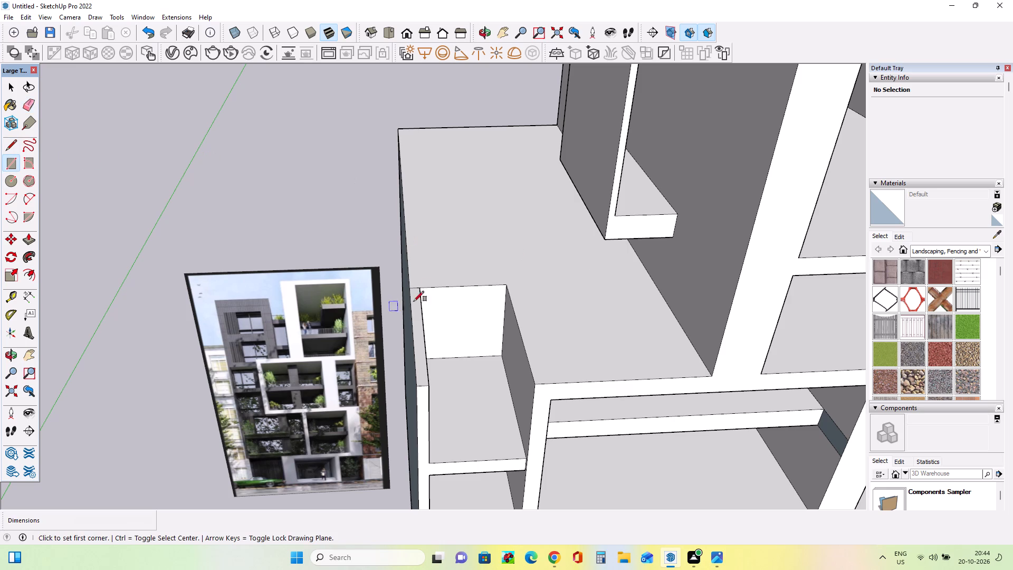
click(414, 286)
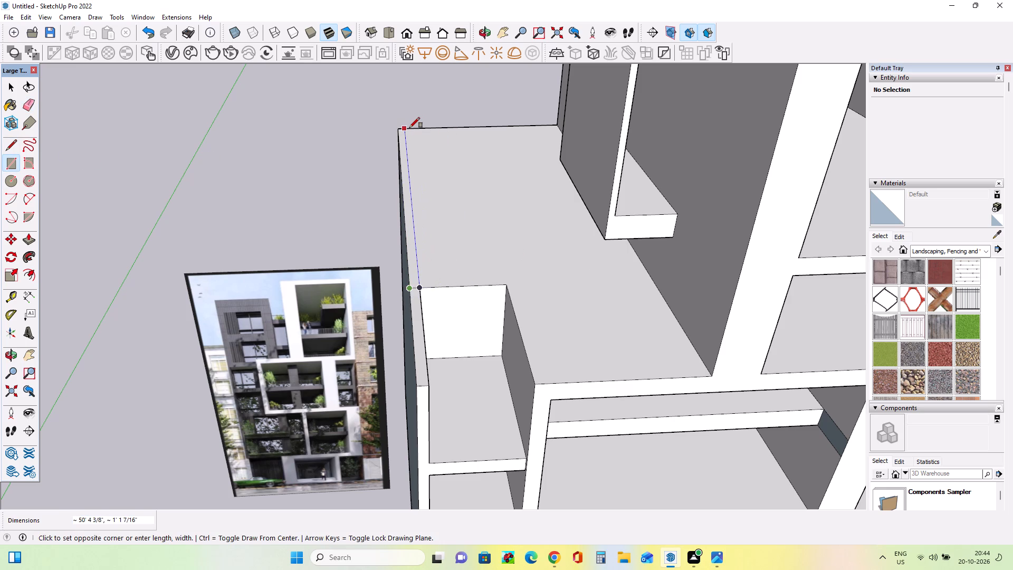
click(409, 128)
middle_drag(499, 254, 503, 259)
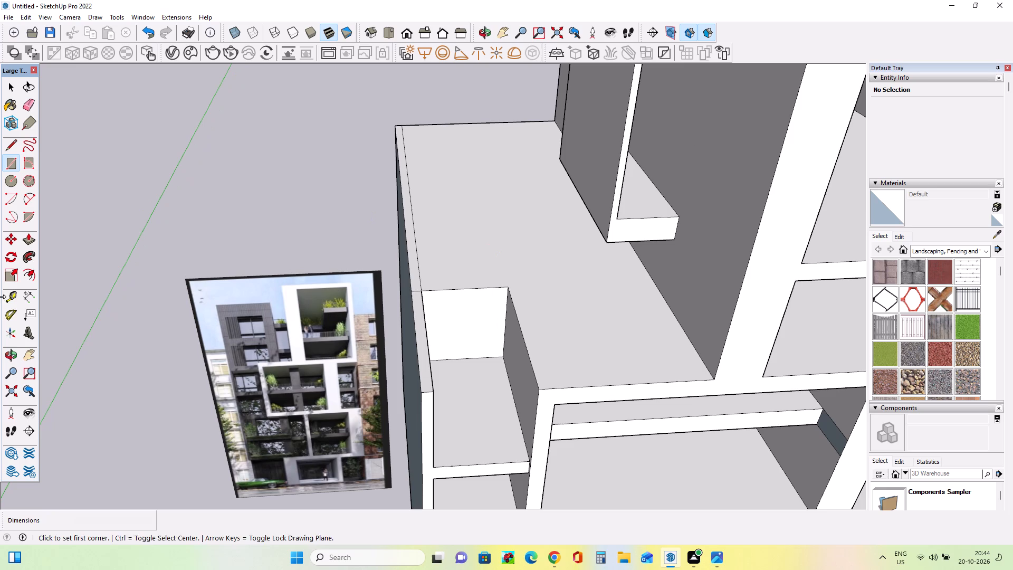
Pull the strip on the lower roof up about 37' 11/16" to form a tall outer side wall.
click(32, 239)
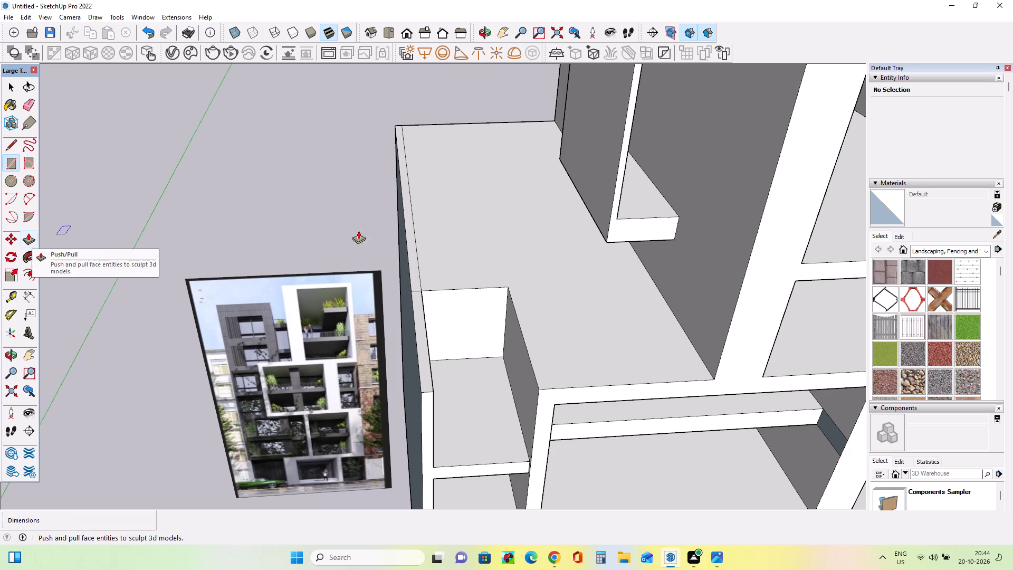
click(412, 243)
scroll(431, 150, down, 6)
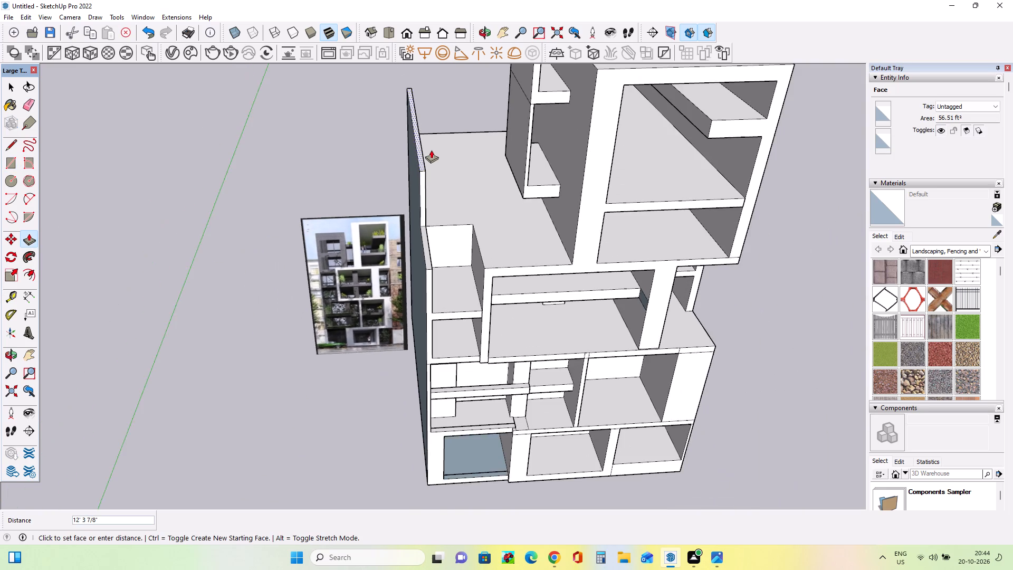
scroll(515, 83, down, 5)
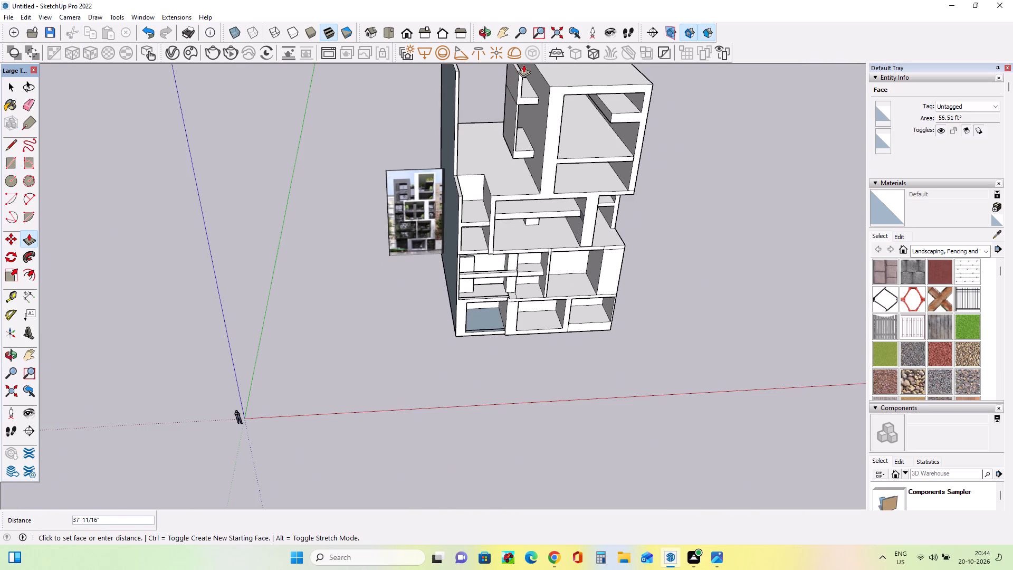
click(523, 64)
Thicken the tall outer side wall by pulling its inner face about 11 1/8" toward the rooftop frame.
middle_drag(517, 135, 348, 194)
scroll(467, 164, up, 7)
click(495, 173)
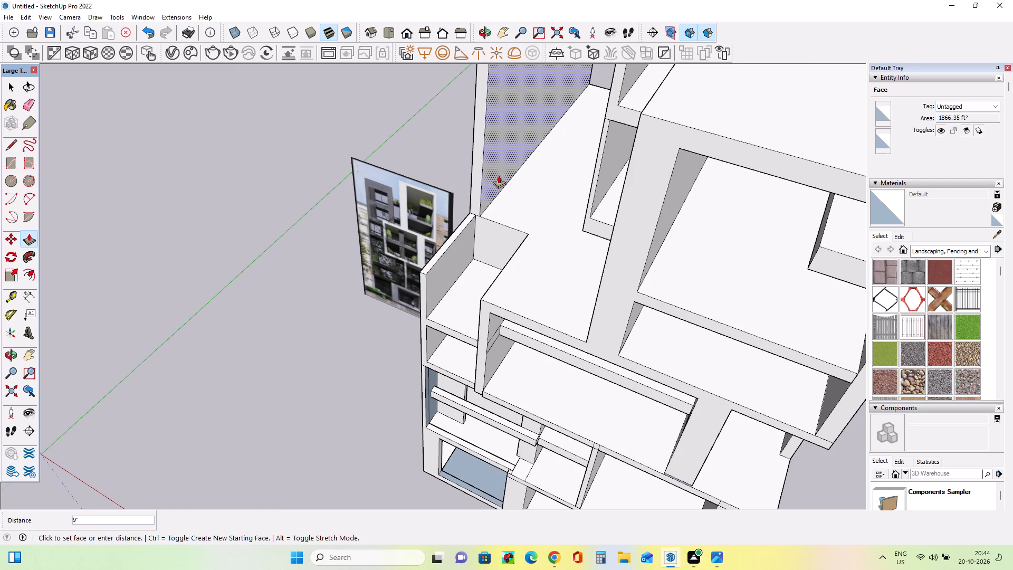
click(500, 175)
Examine the tall outer side wall and the open bay from several angles against the reference photo.
middle_drag(439, 287, 558, 246)
scroll(480, 179, up, 6)
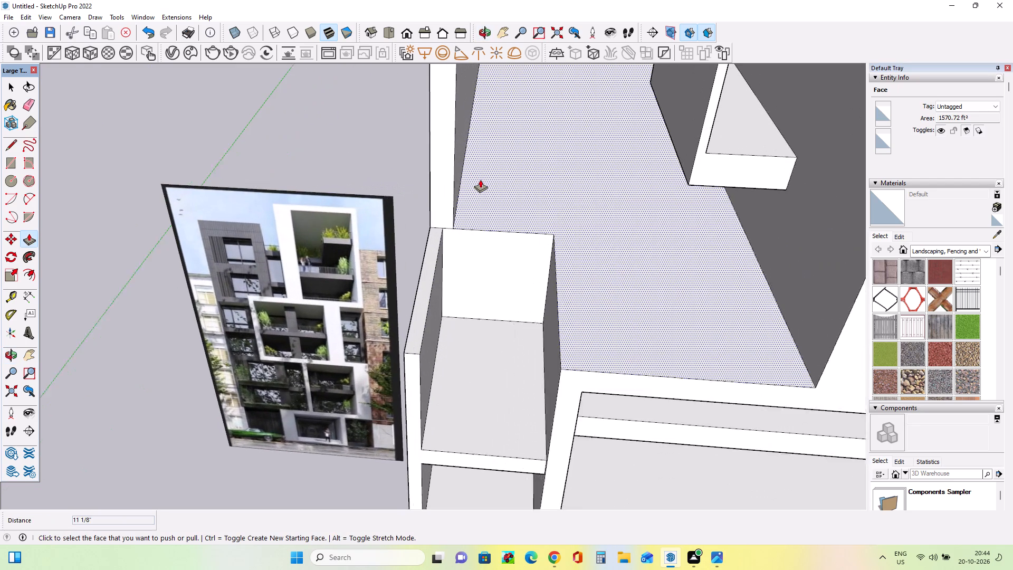
scroll(480, 179, up, 1)
middle_drag(483, 189, 488, 195)
middle_click(488, 195)
middle_drag(489, 217, 494, 224)
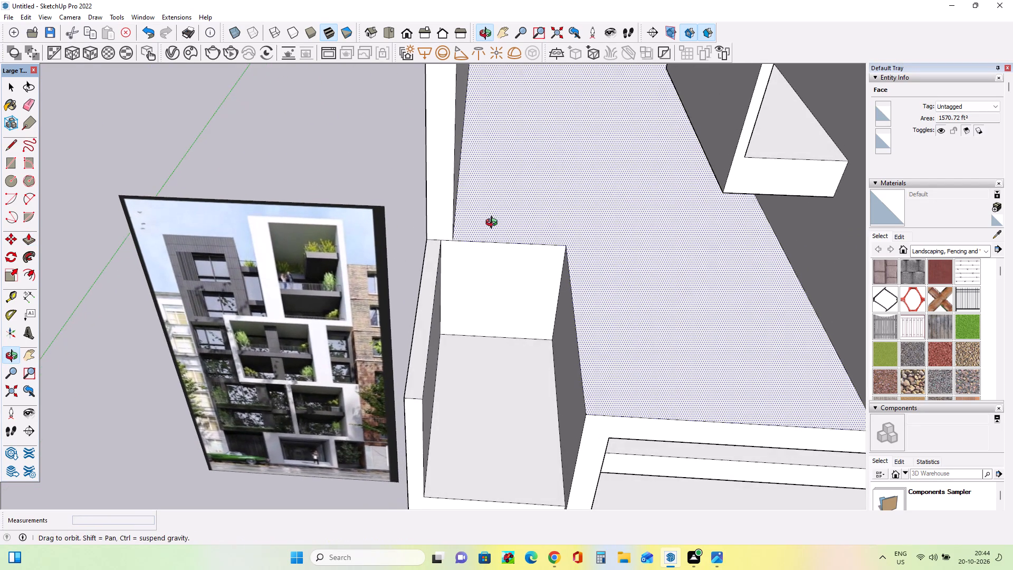
middle_drag(494, 224, 493, 234)
scroll(493, 234, down, 2)
middle_drag(525, 217, 509, 234)
scroll(523, 220, down, 8)
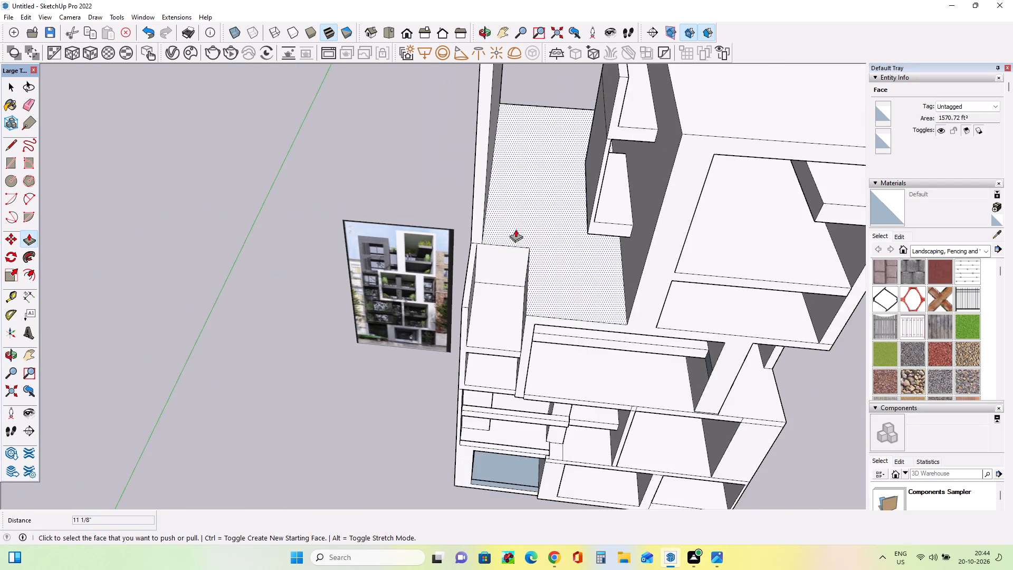
middle_drag(528, 212, 475, 211)
middle_click(475, 212)
scroll(476, 213, down, 4)
middle_drag(511, 169, 450, 155)
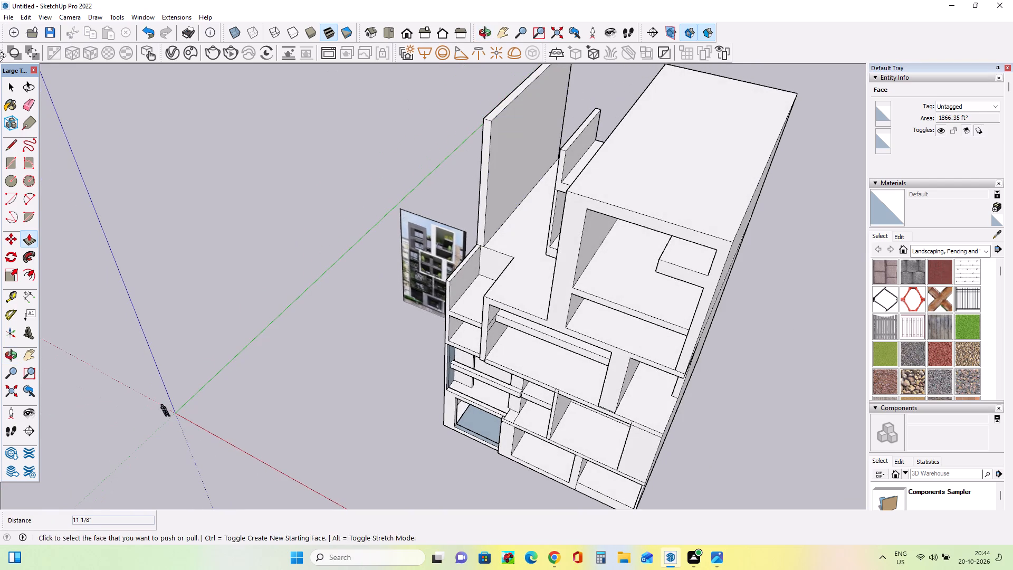
Draw a line parallel to the top edge across the tall side wall's inner face, from its front edge to its back edge.
click(11, 149)
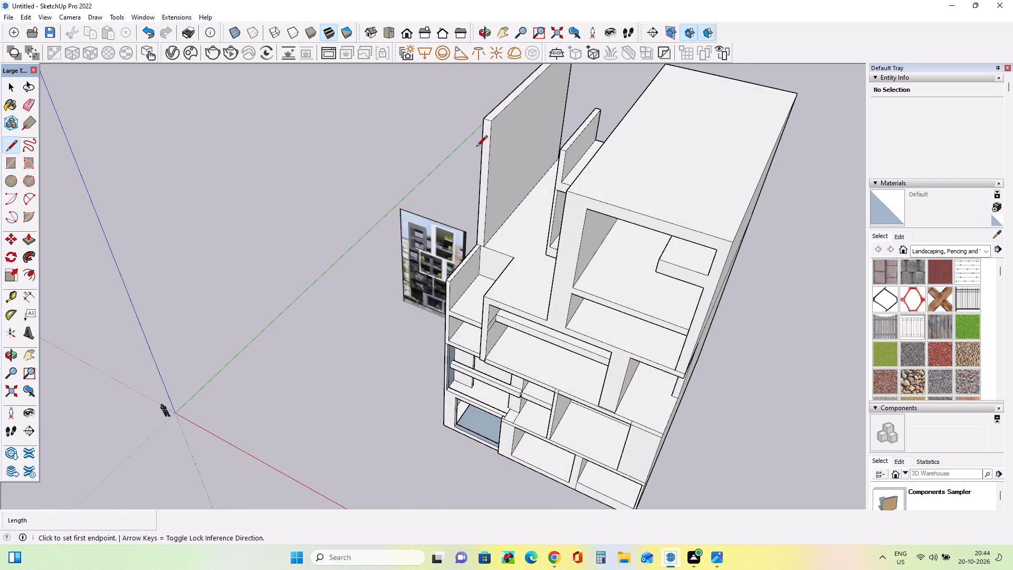
drag(491, 146, 503, 140)
middle_drag(563, 101, 403, 154)
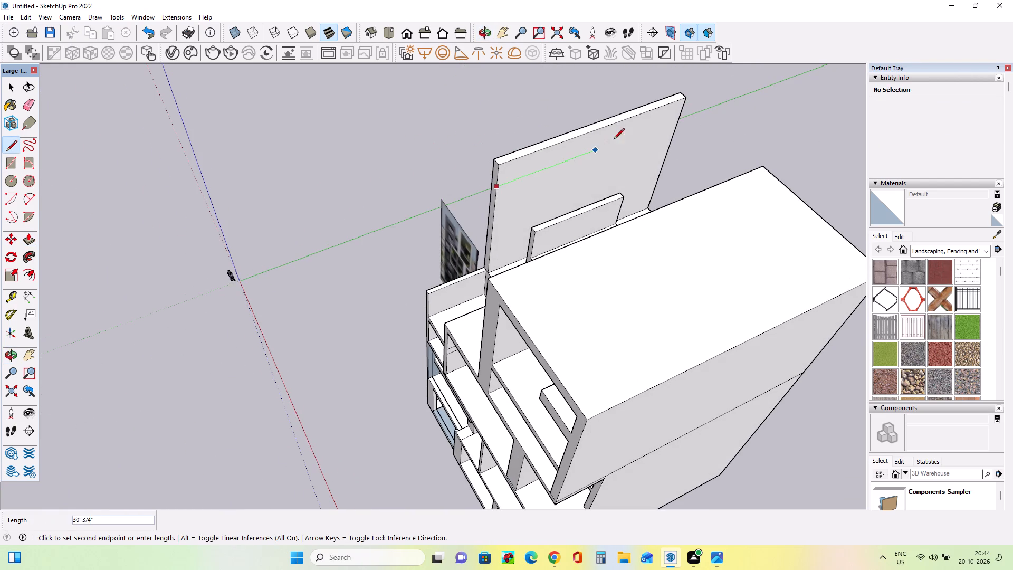
click(678, 115)
middle_drag(465, 202, 488, 208)
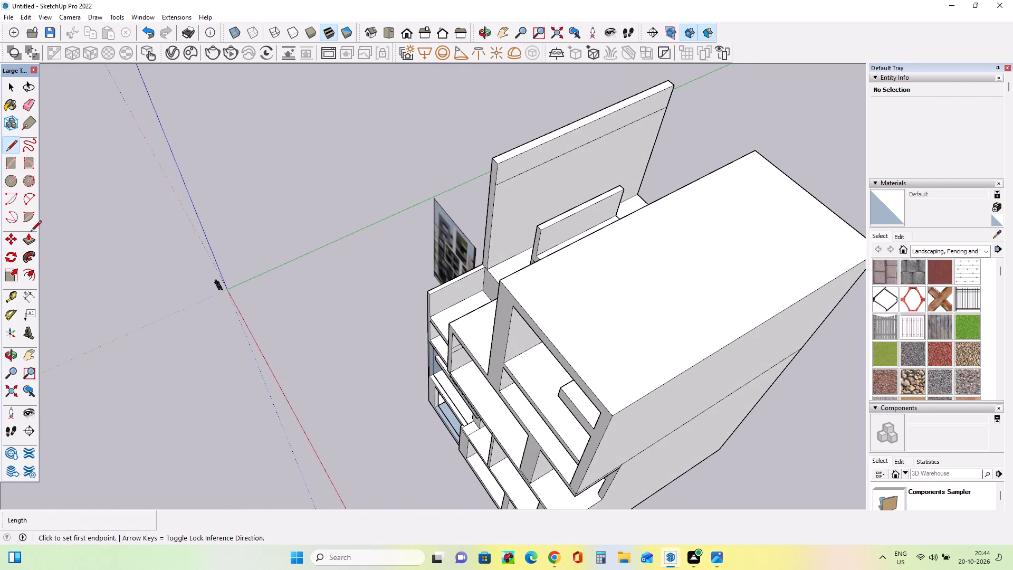
Pull the top strip of the tall side wall about 19' 7 3/16" across the bay to form a roof slab reaching the thin wall.
click(29, 241)
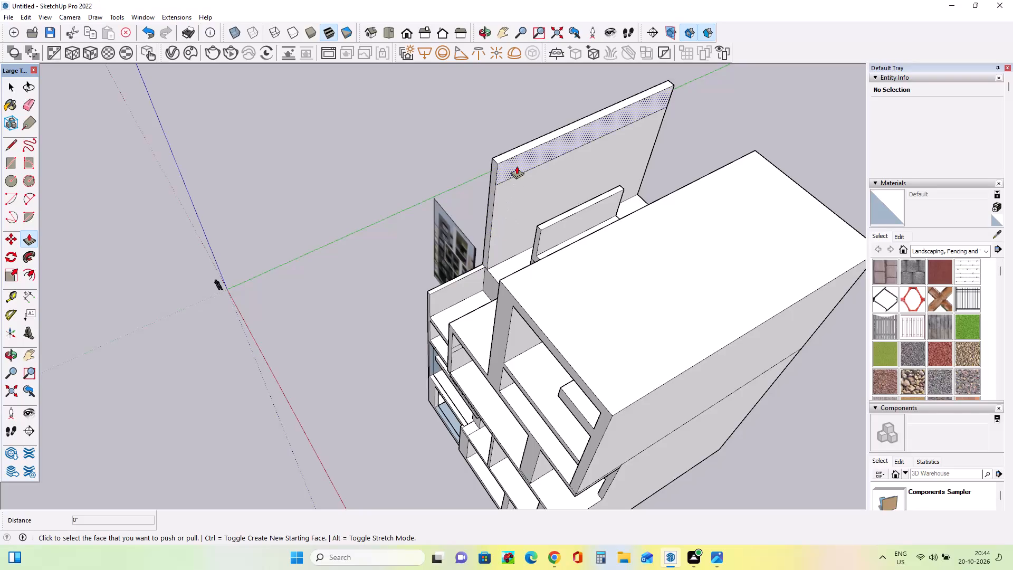
click(517, 166)
click(549, 225)
Push the front face of the upper side slab and its thin wall back about 2' 11 15/16", level with the new roof slab's front.
middle_drag(467, 276, 596, 276)
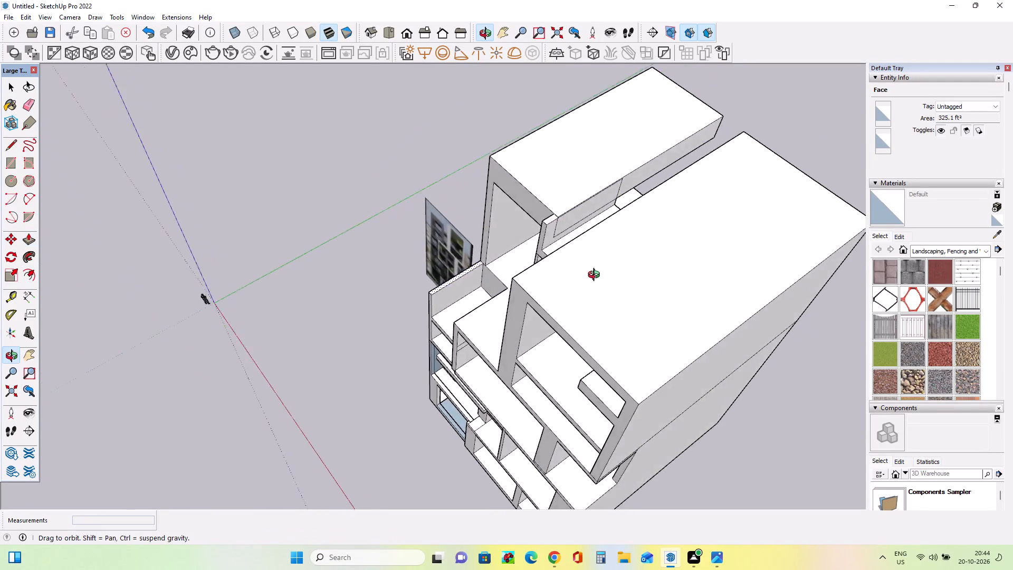
middle_drag(596, 276, 775, 212)
scroll(541, 149, up, 1)
scroll(541, 149, down, 1)
scroll(541, 149, up, 6)
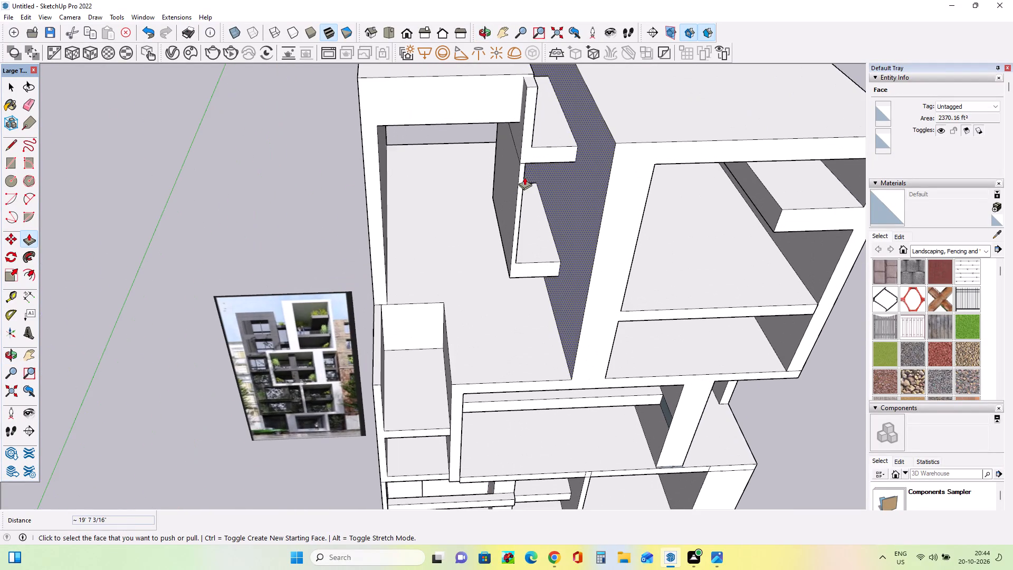
scroll(532, 118, up, 2)
click(532, 118)
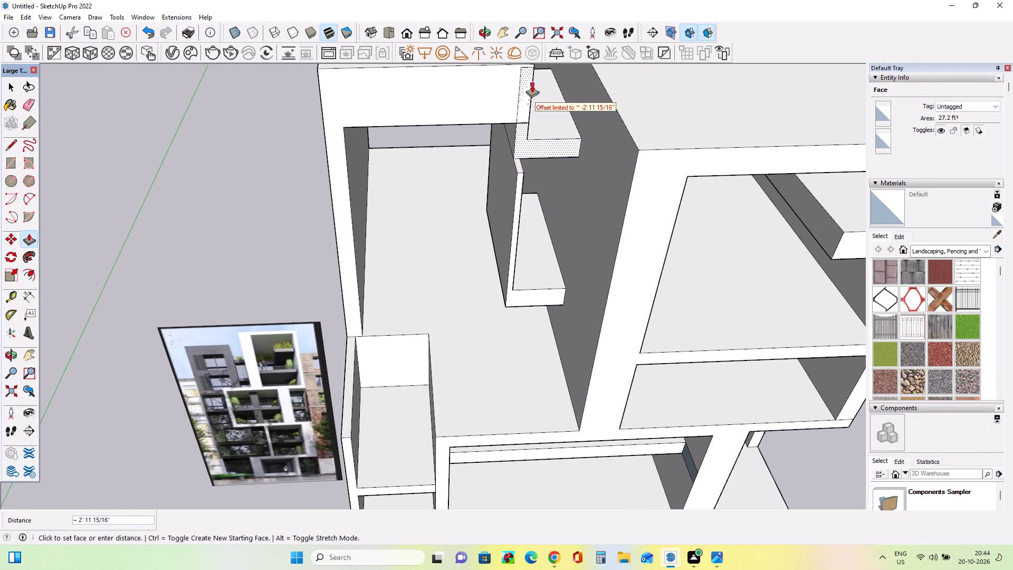
click(532, 84)
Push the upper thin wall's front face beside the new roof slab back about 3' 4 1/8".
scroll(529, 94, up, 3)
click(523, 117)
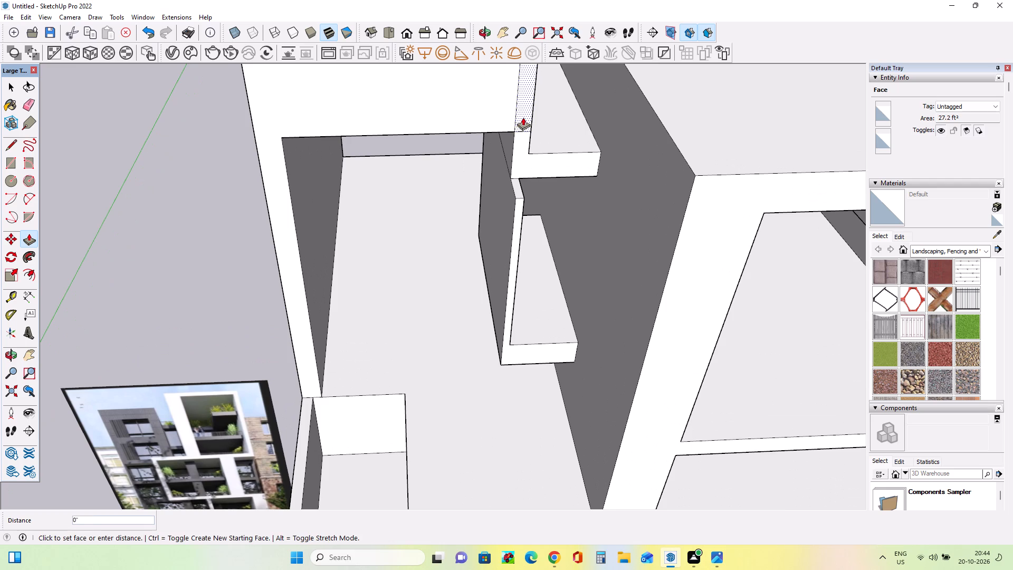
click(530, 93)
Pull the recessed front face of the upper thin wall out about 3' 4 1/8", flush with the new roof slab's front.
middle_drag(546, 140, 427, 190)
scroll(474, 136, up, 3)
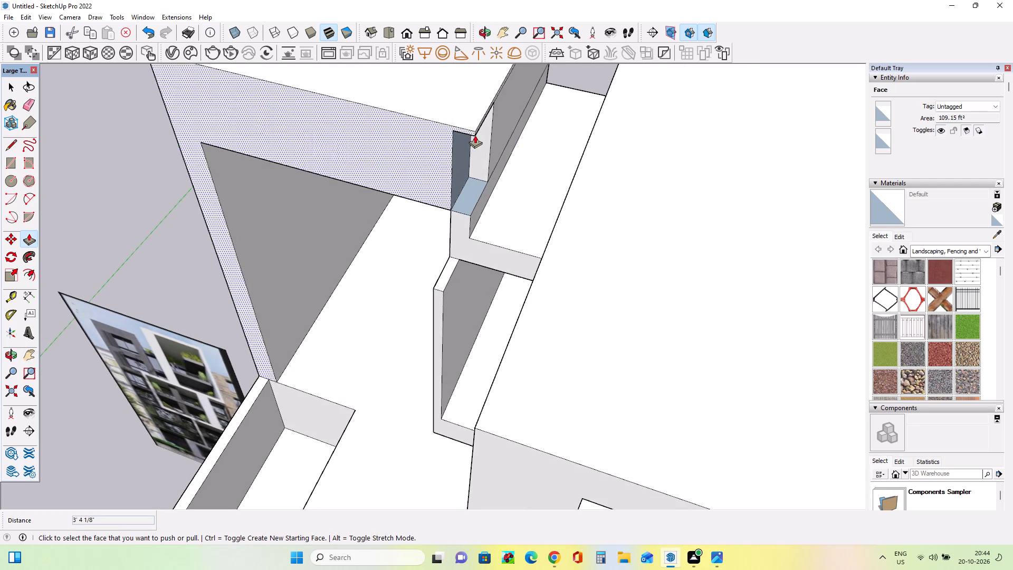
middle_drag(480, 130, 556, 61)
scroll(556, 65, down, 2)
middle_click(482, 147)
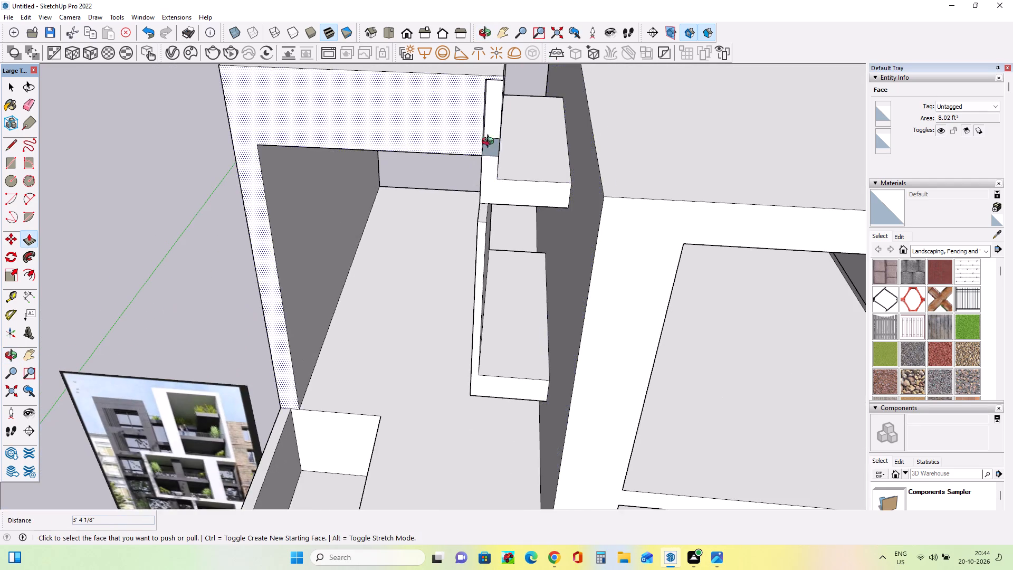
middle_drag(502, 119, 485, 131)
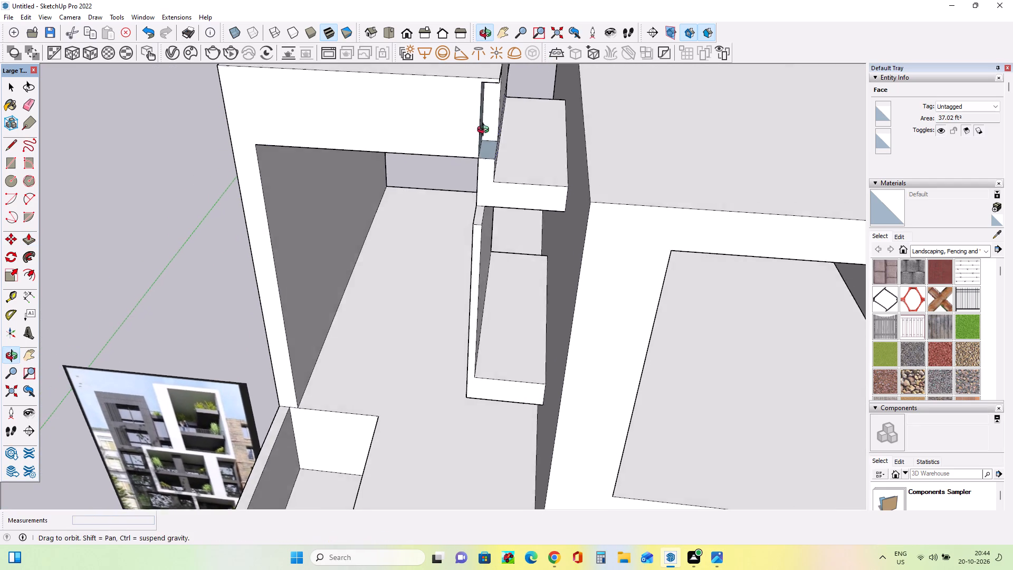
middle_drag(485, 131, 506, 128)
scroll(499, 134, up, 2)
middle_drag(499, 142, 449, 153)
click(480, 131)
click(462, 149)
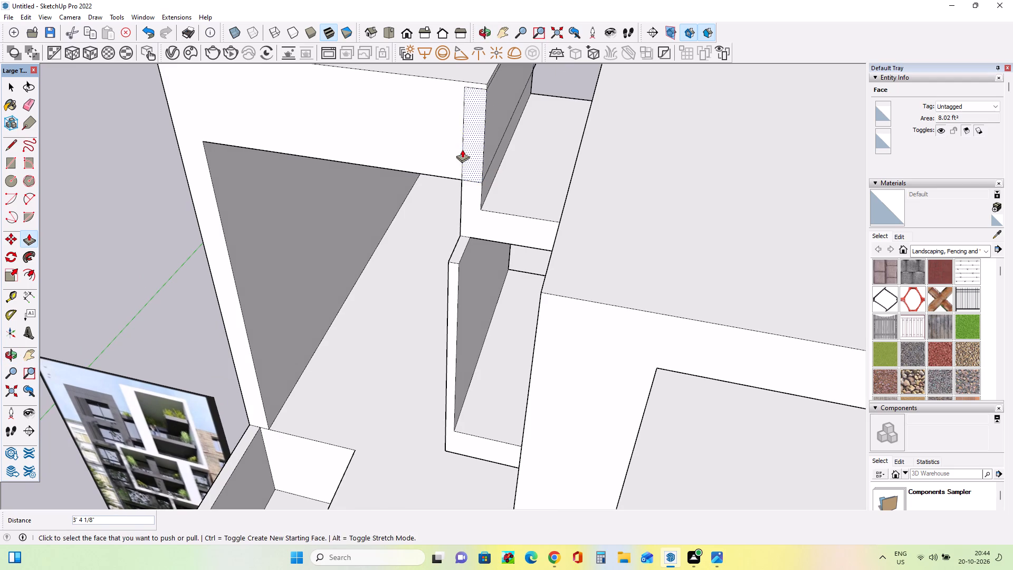
Push the front face of the lower thin wall and its side slab back about 2' 11 15/16", flush with the upper slab's front.
scroll(443, 196, up, 1)
middle_drag(448, 196, 522, 169)
scroll(543, 194, down, 4)
middle_drag(544, 189, 557, 166)
click(565, 199)
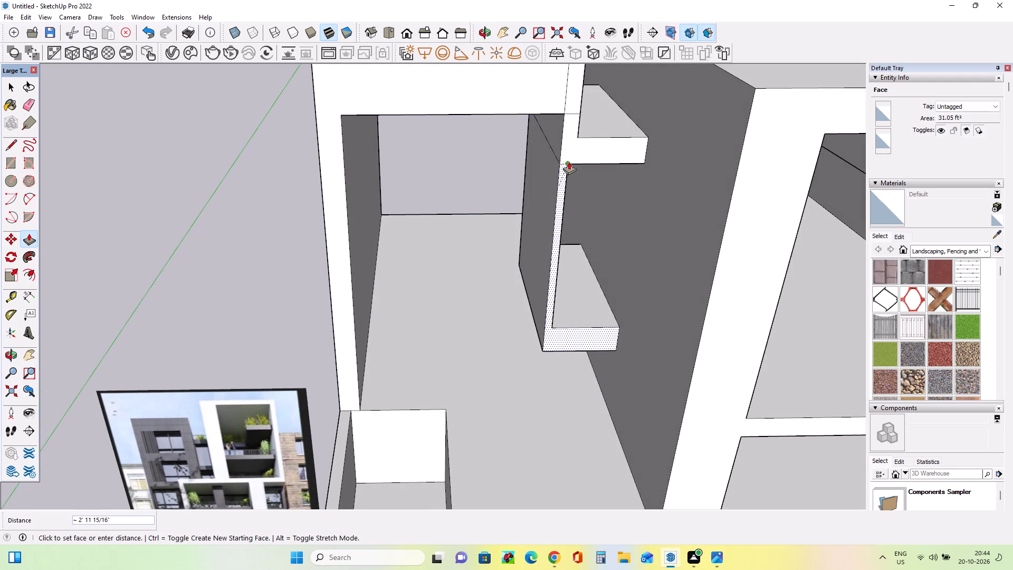
click(571, 154)
Draw a rectangle on the underside of the lower side slab, outlining the thin wall's footprint.
middle_drag(573, 234, 566, 249)
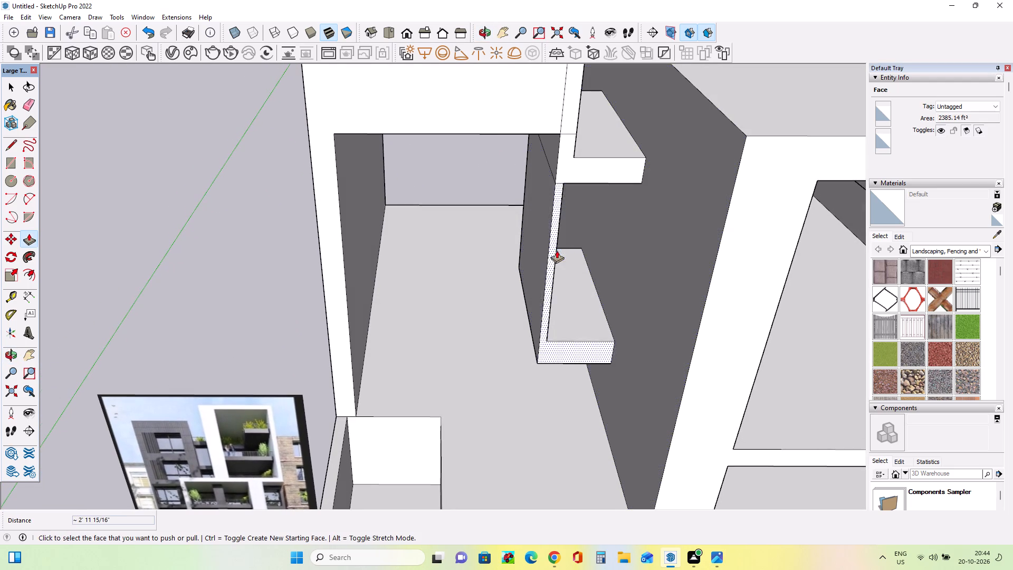
scroll(525, 265, down, 1)
middle_drag(523, 296, 528, 267)
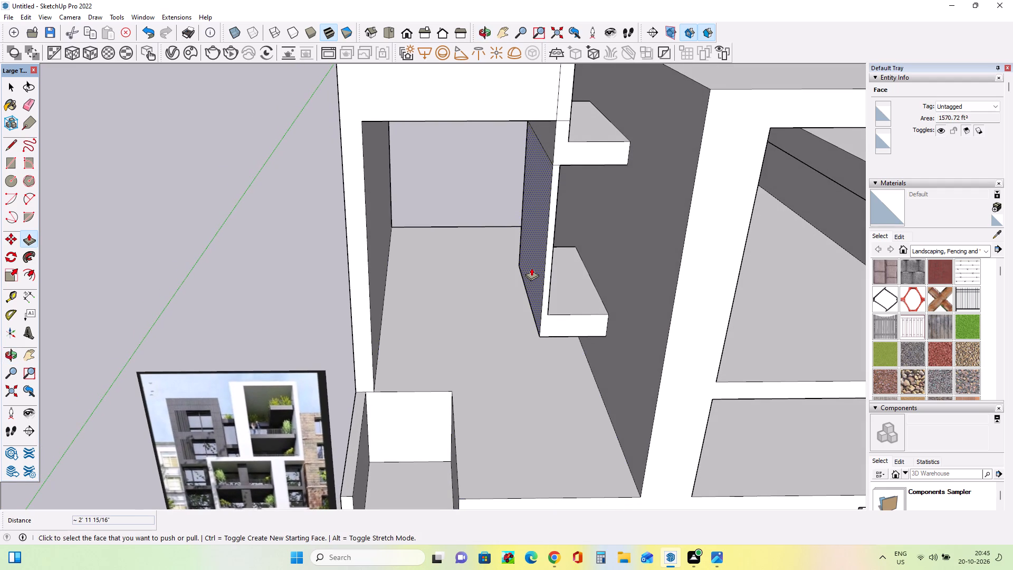
middle_drag(531, 268, 552, 187)
scroll(548, 285, up, 4)
middle_drag(550, 281, 549, 267)
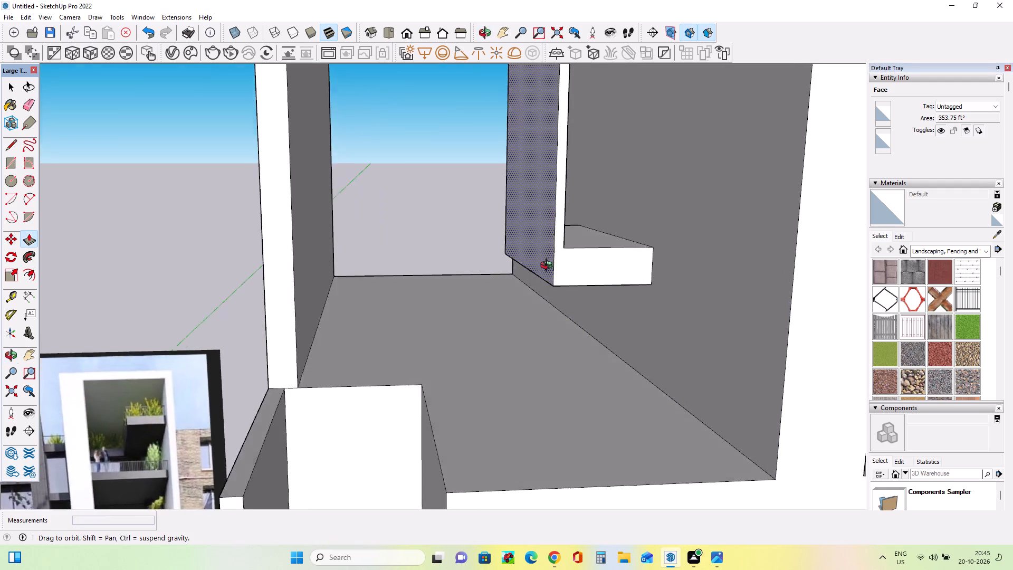
middle_drag(549, 267, 548, 198)
scroll(547, 210, up, 4)
middle_drag(544, 249, 525, 264)
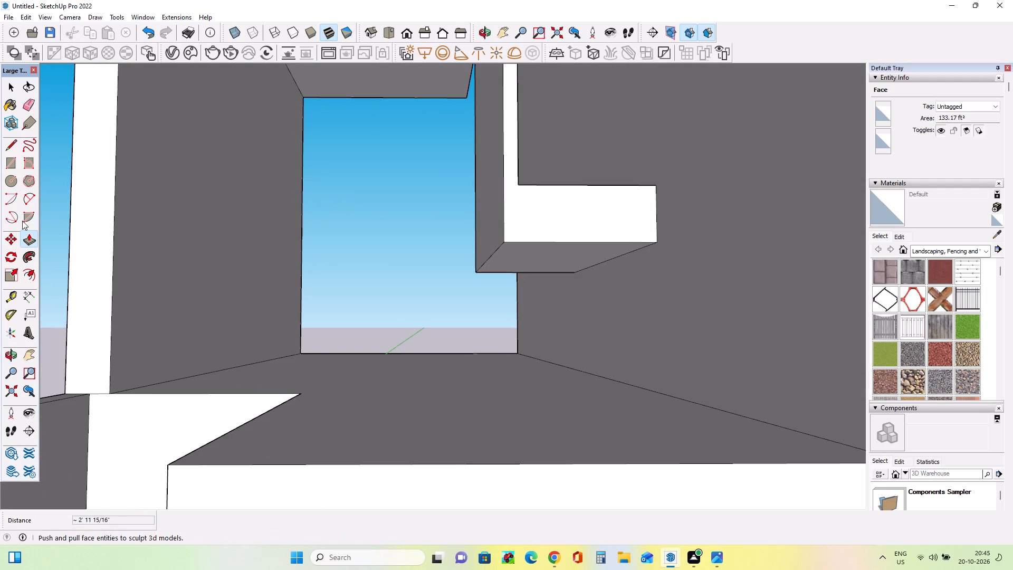
click(13, 161)
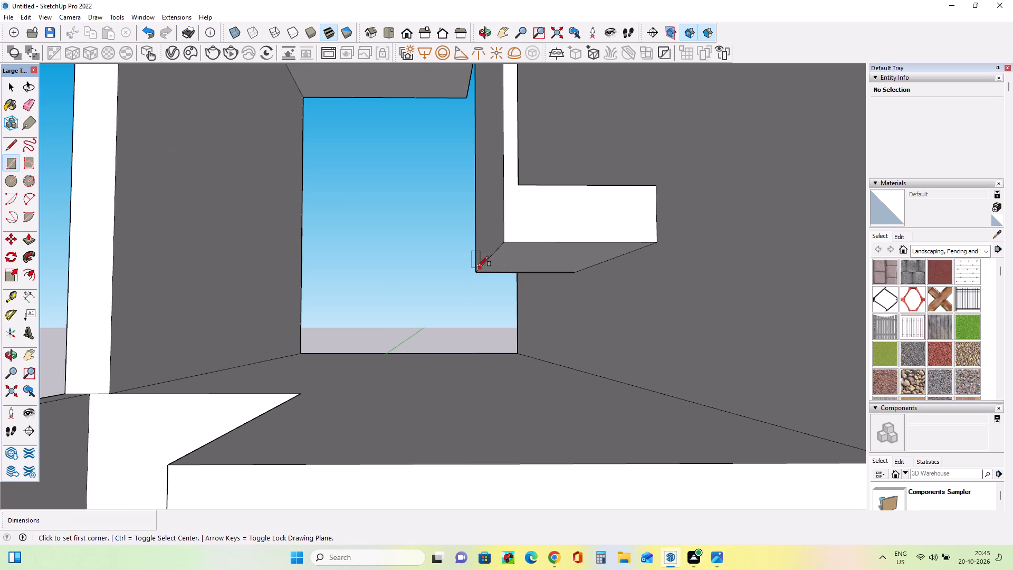
click(477, 269)
click(520, 244)
Pull the outlined strip under the lower side slab down about 7' 11 7/16" to extend the thin wall to the bay floor.
middle_drag(523, 308, 520, 321)
click(27, 239)
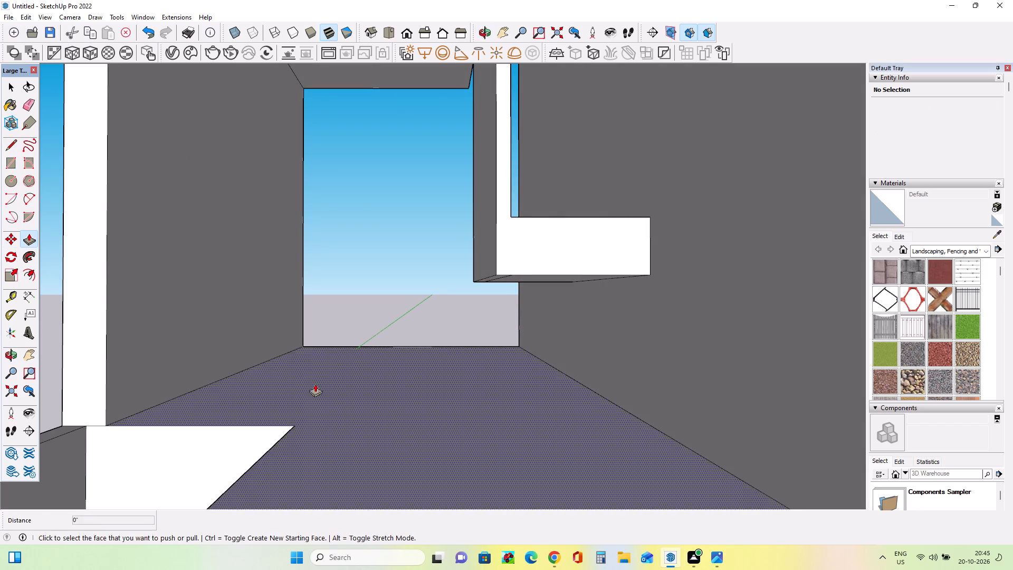
middle_drag(315, 384, 324, 300)
middle_drag(340, 305, 336, 423)
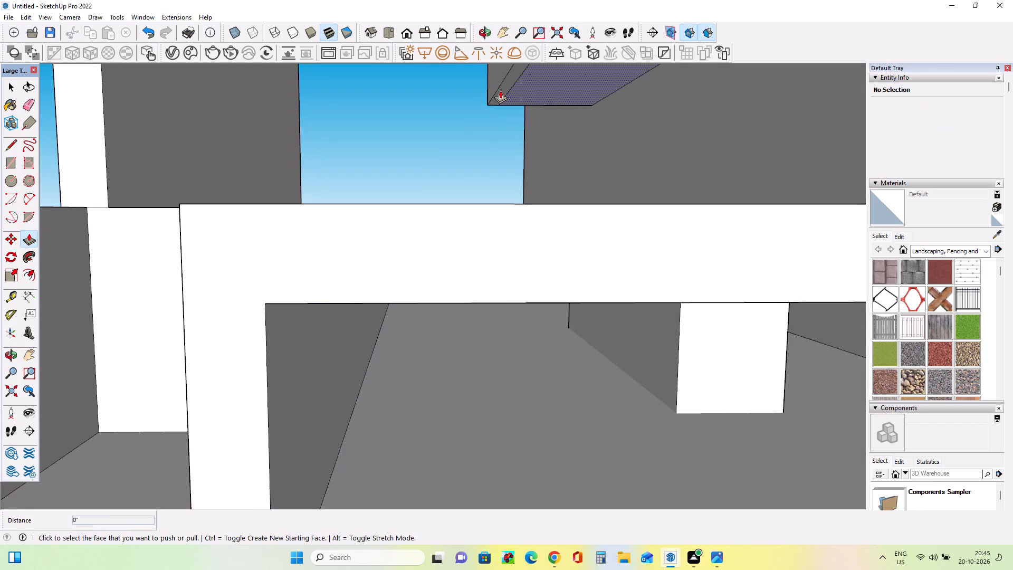
click(500, 89)
click(491, 223)
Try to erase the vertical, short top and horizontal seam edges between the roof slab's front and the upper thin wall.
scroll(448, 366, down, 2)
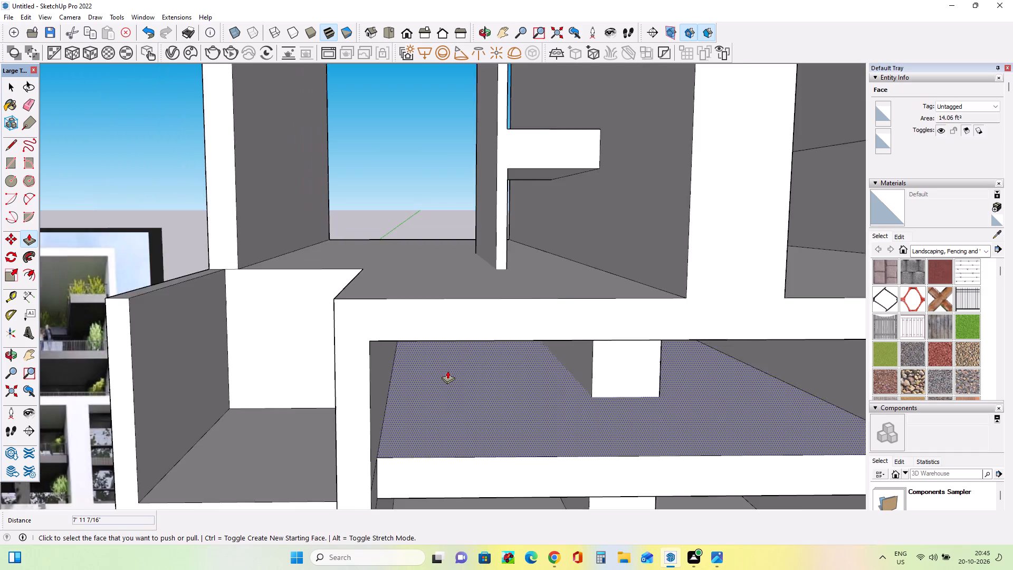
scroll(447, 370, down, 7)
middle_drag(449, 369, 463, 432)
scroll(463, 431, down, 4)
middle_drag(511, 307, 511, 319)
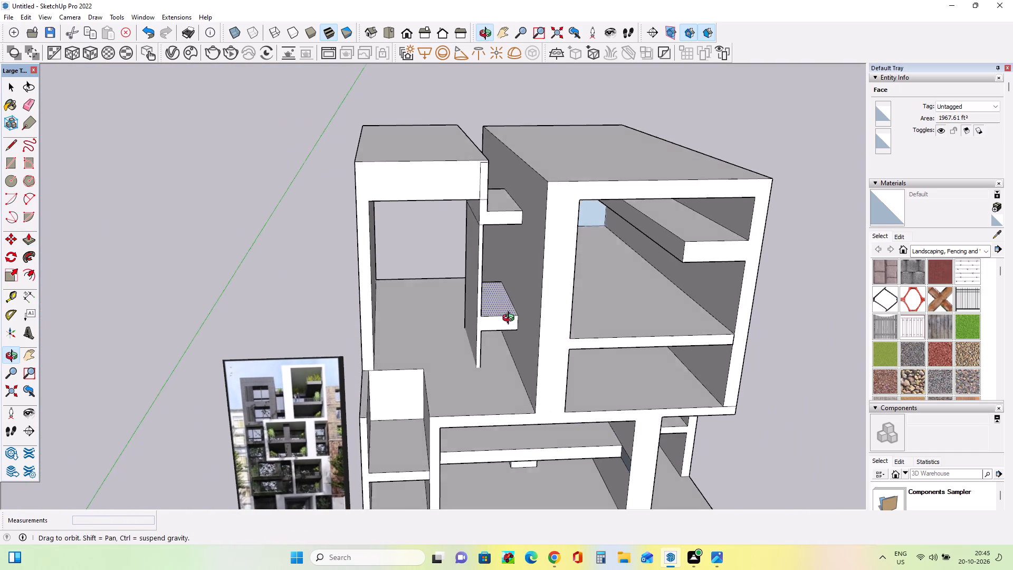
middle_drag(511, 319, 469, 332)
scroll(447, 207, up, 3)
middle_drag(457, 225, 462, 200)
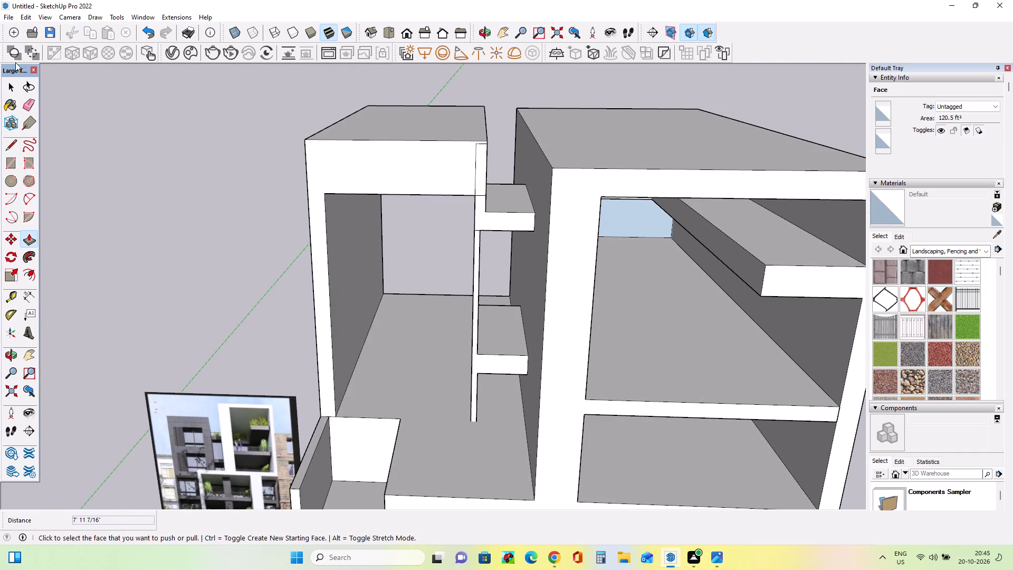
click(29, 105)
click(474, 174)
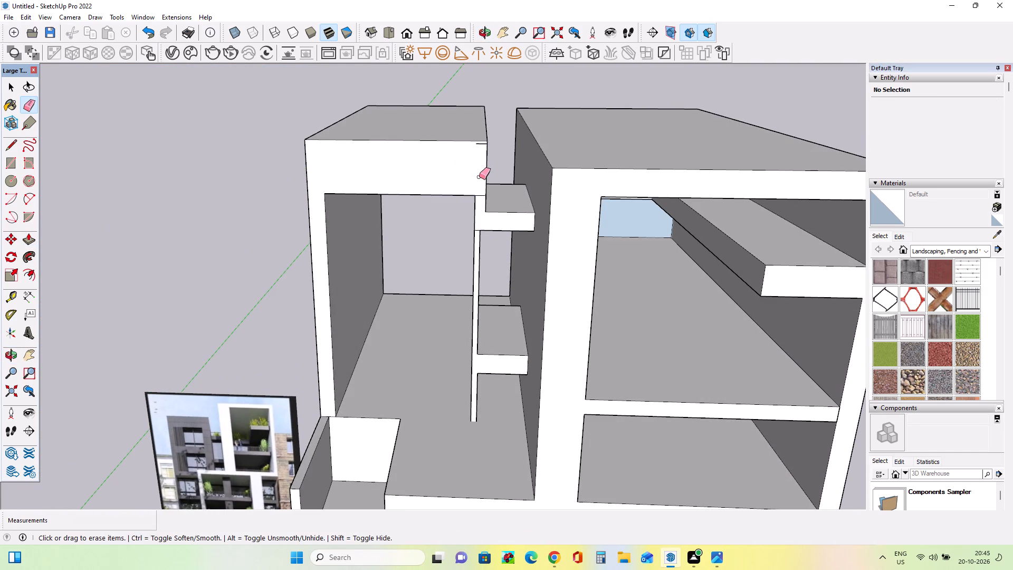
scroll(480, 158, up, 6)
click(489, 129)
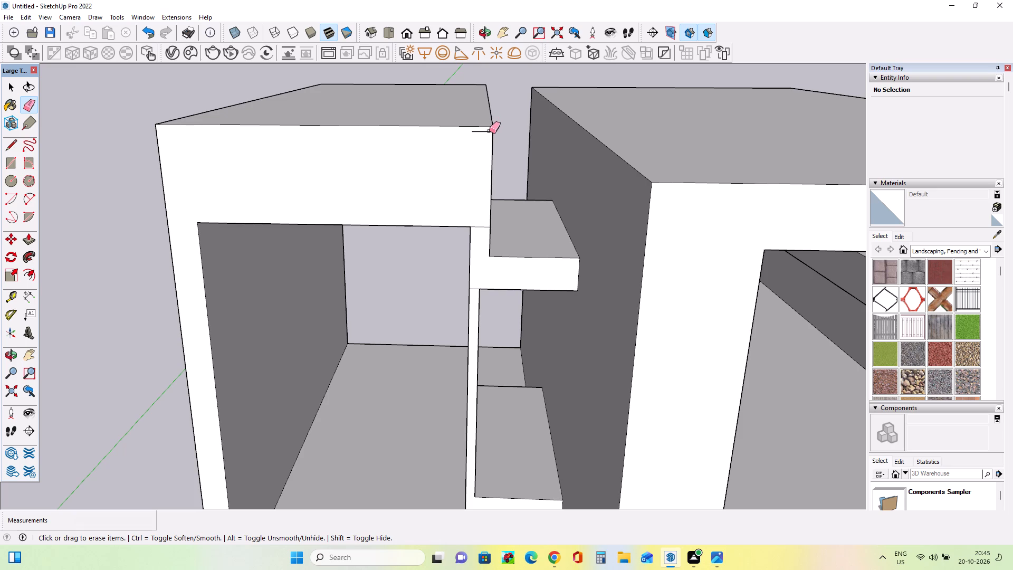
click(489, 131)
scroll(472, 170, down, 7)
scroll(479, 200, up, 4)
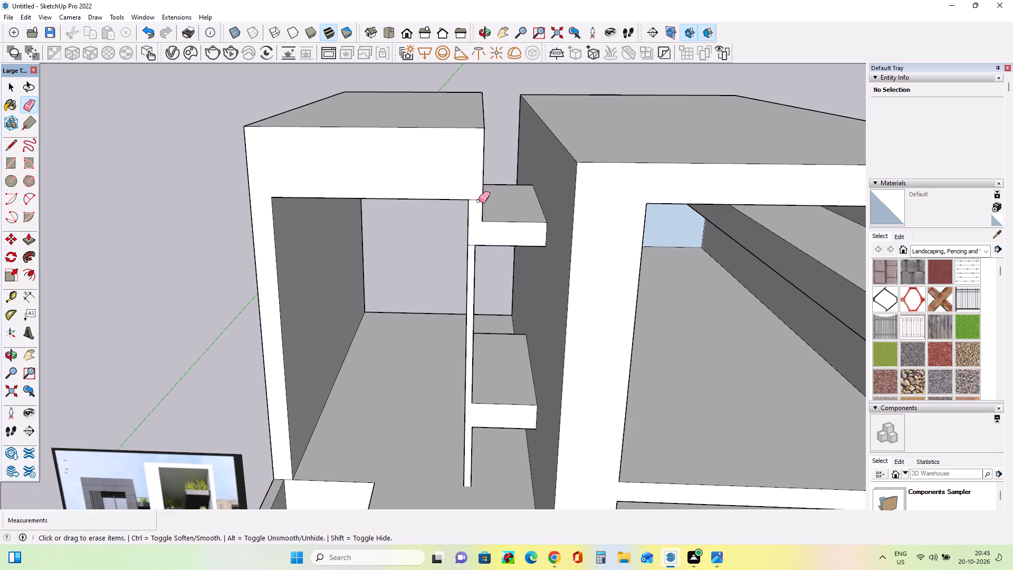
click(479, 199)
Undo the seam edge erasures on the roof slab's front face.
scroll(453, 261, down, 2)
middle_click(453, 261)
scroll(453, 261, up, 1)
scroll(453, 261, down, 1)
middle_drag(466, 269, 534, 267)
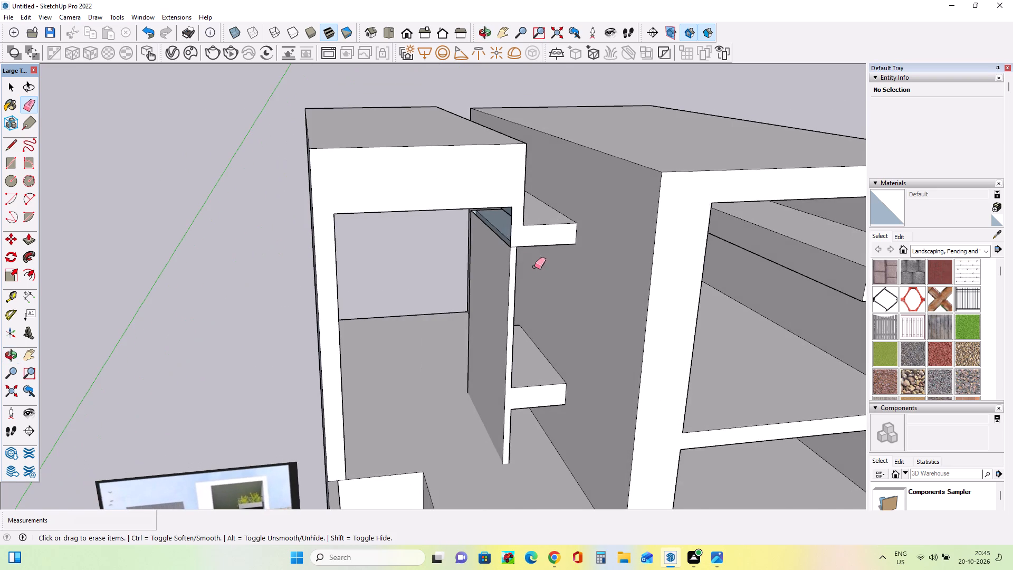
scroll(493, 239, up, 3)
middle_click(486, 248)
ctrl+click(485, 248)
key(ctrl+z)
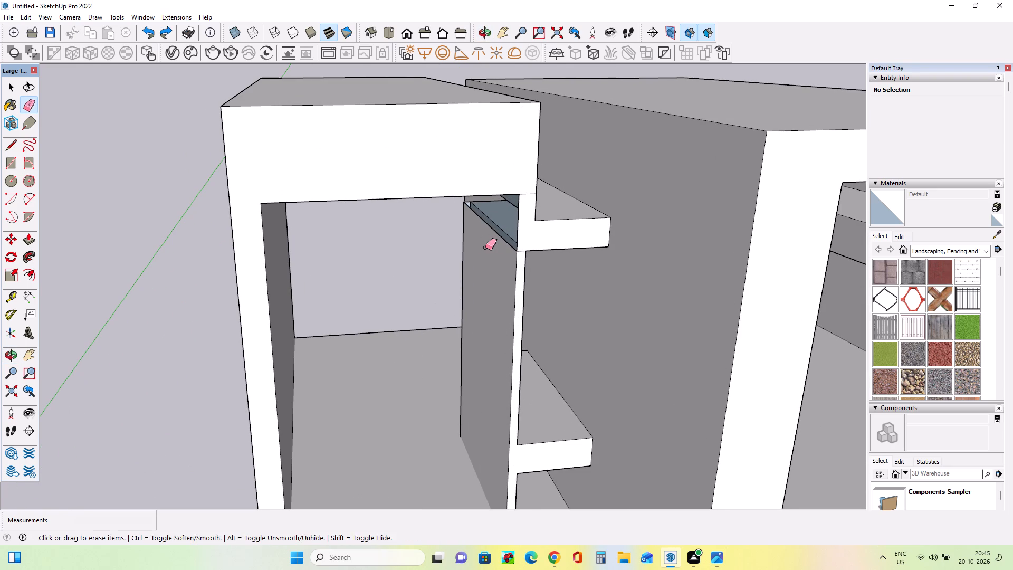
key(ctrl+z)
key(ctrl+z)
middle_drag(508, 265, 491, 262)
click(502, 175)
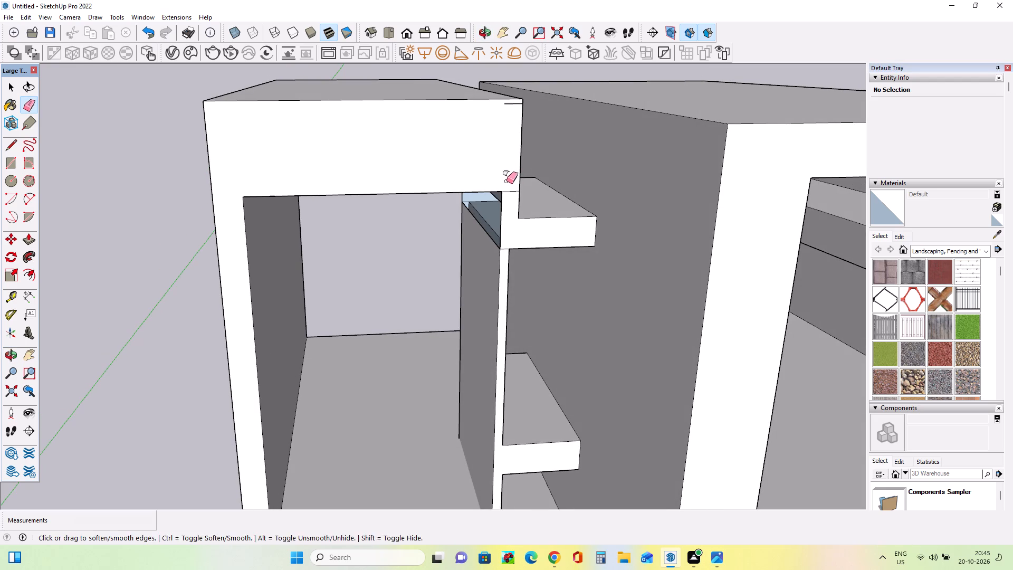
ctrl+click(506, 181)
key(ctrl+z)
Erase the short horizontal edge near the top of the roof slab's front, above the thin wall.
click(518, 104)
Push the roof slab's front face back about 1/4".
middle_drag(508, 178, 508, 177)
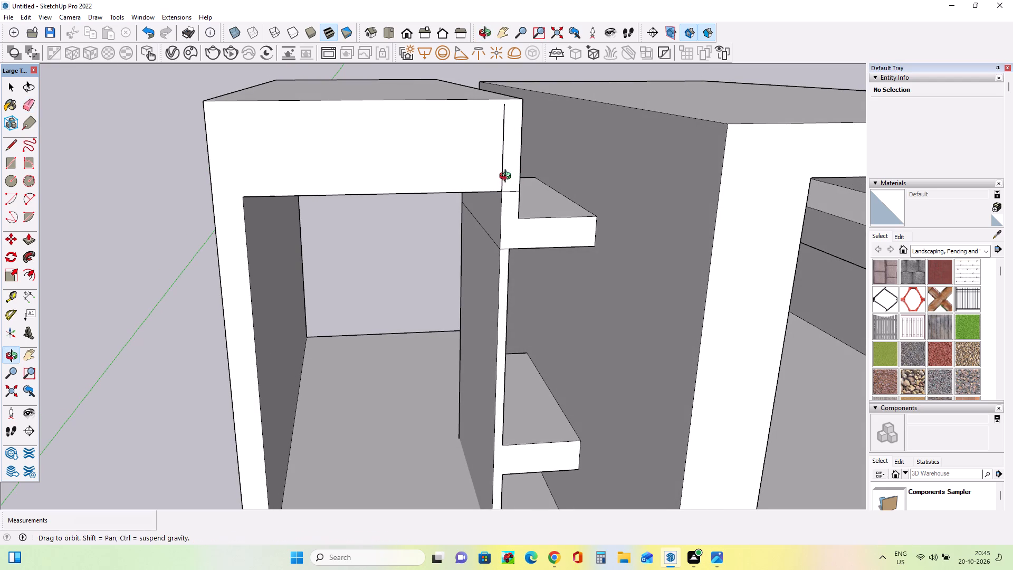
middle_drag(508, 177, 492, 236)
scroll(492, 236, down, 5)
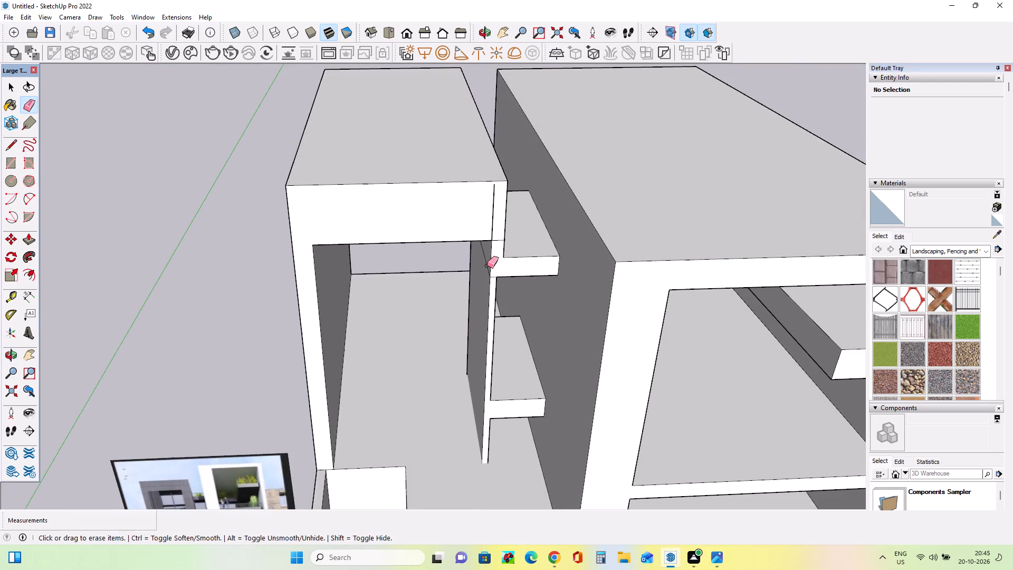
middle_drag(486, 266, 474, 222)
scroll(483, 182, up, 12)
middle_drag(477, 256, 420, 299)
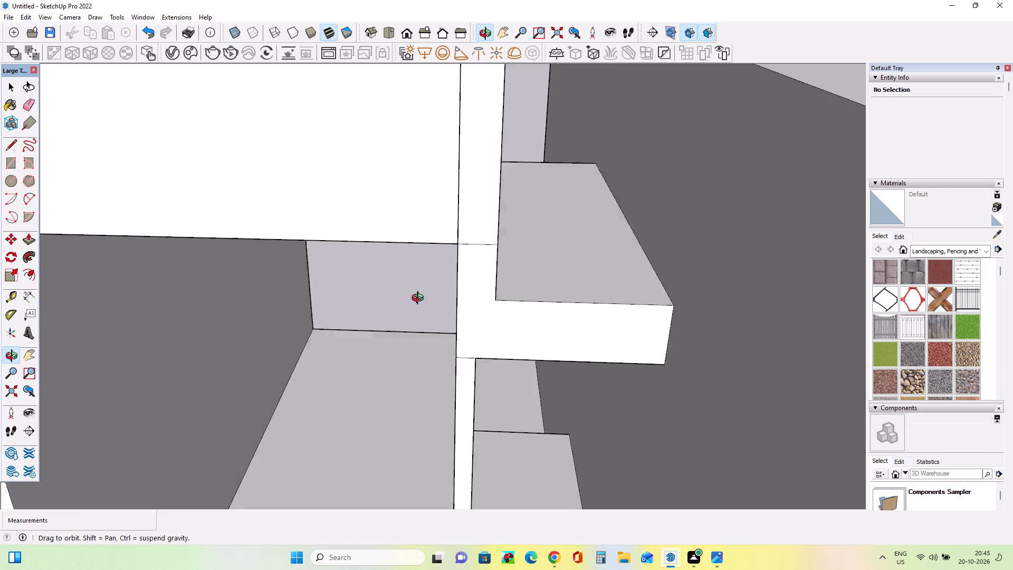
middle_drag(420, 299, 384, 318)
scroll(413, 256, up, 2)
scroll(413, 255, down, 1)
scroll(413, 255, up, 8)
middle_drag(405, 274, 368, 316)
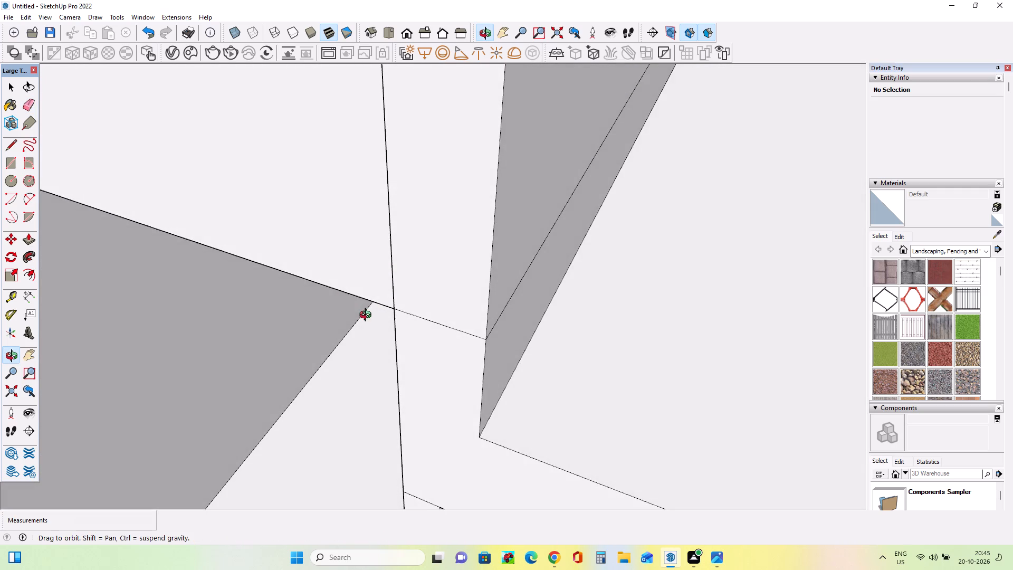
middle_drag(368, 316, 402, 332)
click(24, 239)
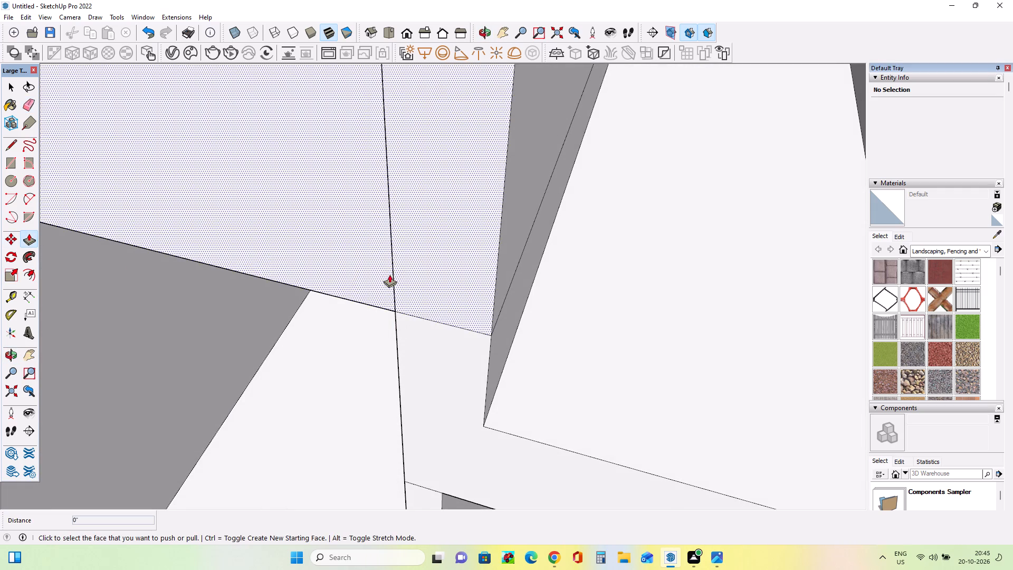
click(395, 273)
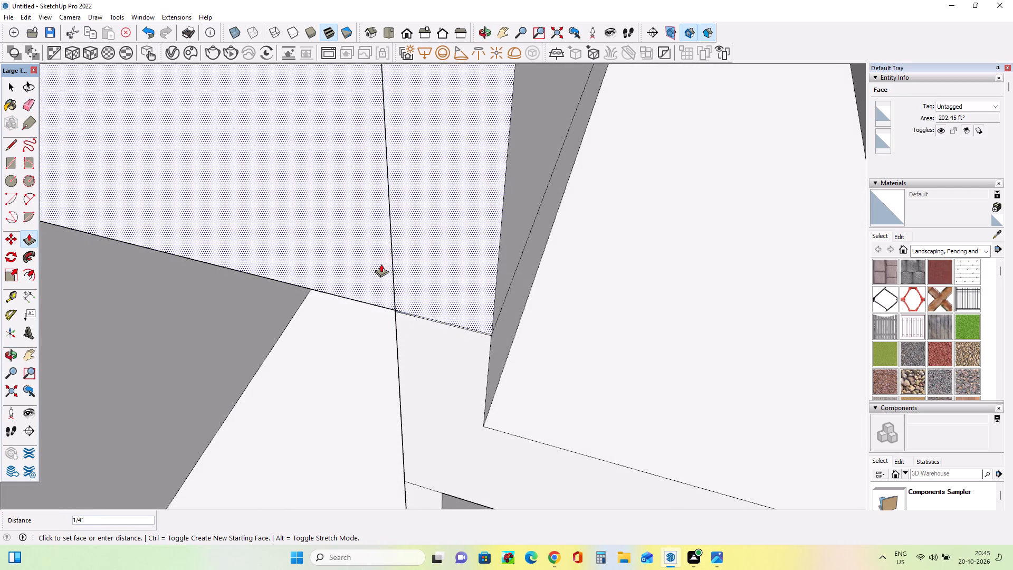
click(381, 264)
Push the upper thin wall's front face below the roof slab back about 1/4", level with the slab's front.
scroll(435, 346, up, 3)
middle_drag(439, 321, 486, 259)
click(434, 321)
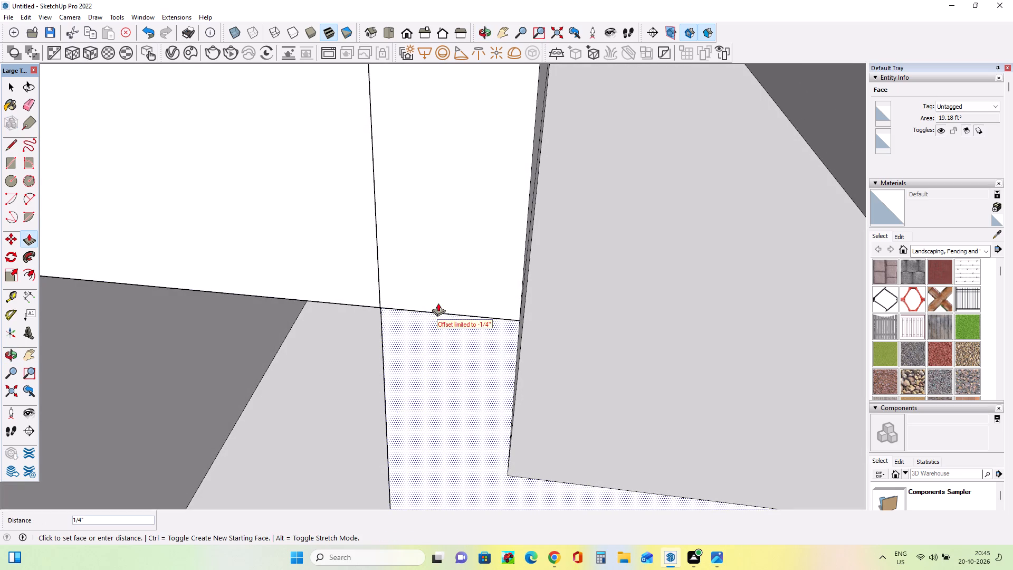
click(440, 297)
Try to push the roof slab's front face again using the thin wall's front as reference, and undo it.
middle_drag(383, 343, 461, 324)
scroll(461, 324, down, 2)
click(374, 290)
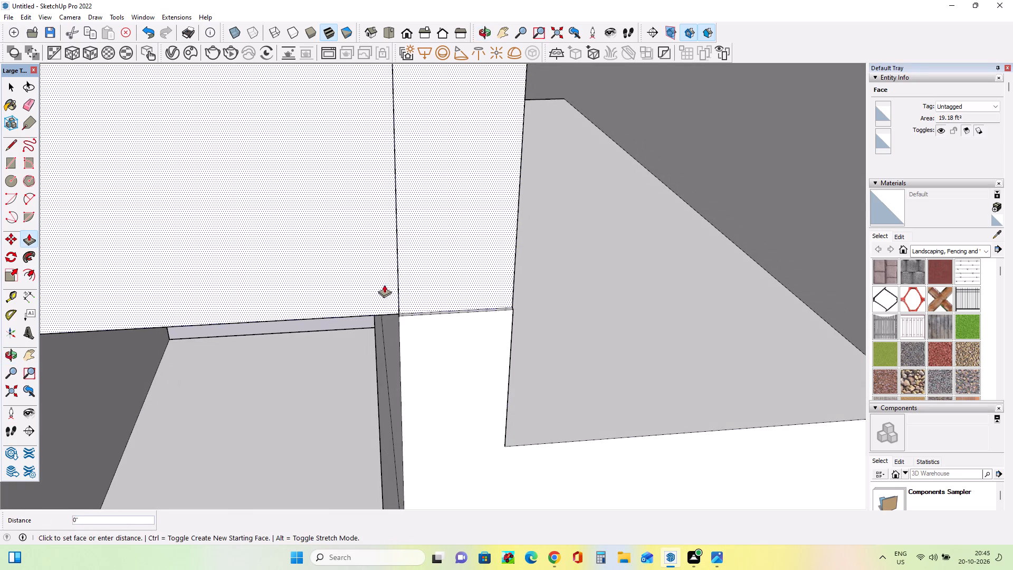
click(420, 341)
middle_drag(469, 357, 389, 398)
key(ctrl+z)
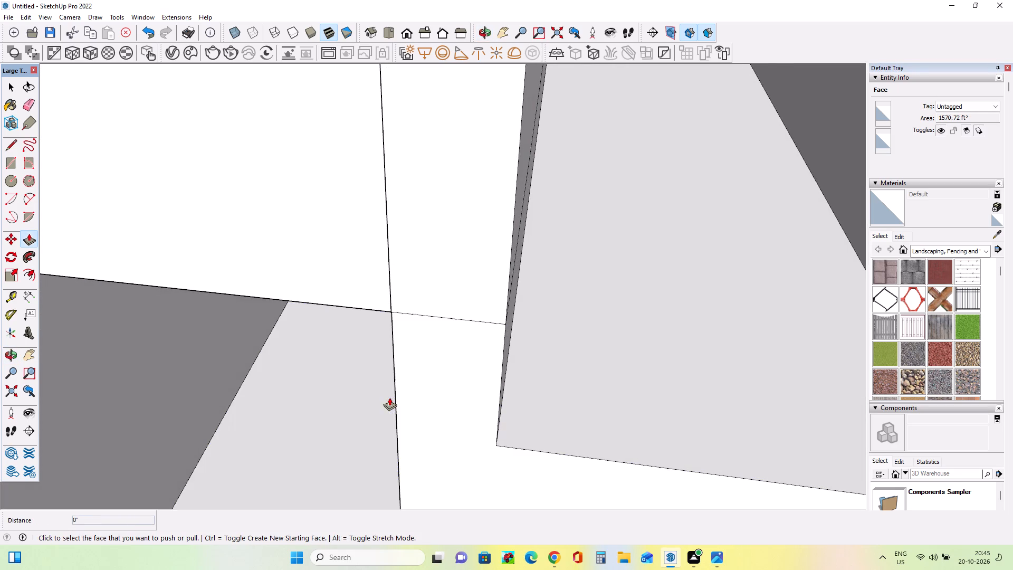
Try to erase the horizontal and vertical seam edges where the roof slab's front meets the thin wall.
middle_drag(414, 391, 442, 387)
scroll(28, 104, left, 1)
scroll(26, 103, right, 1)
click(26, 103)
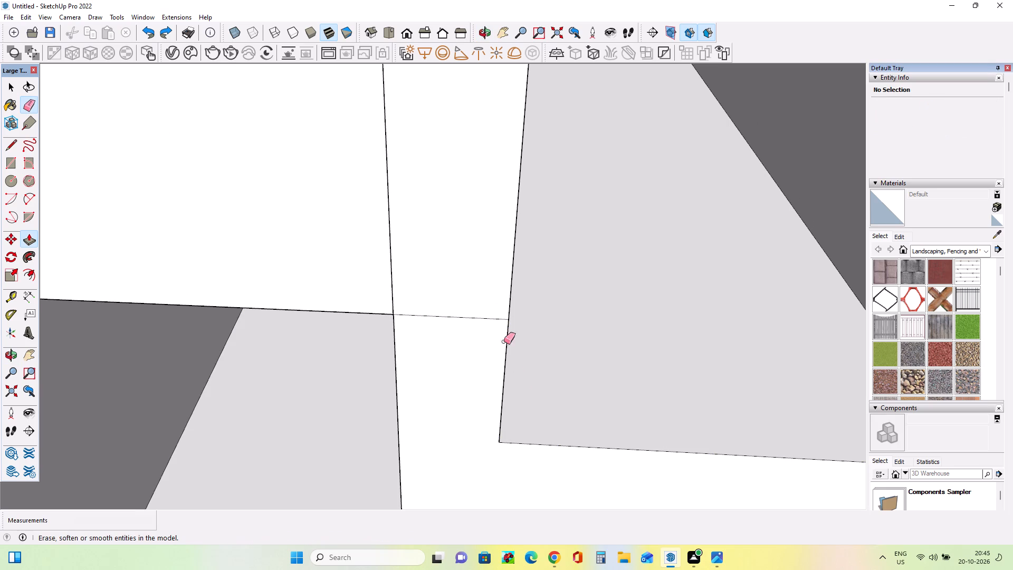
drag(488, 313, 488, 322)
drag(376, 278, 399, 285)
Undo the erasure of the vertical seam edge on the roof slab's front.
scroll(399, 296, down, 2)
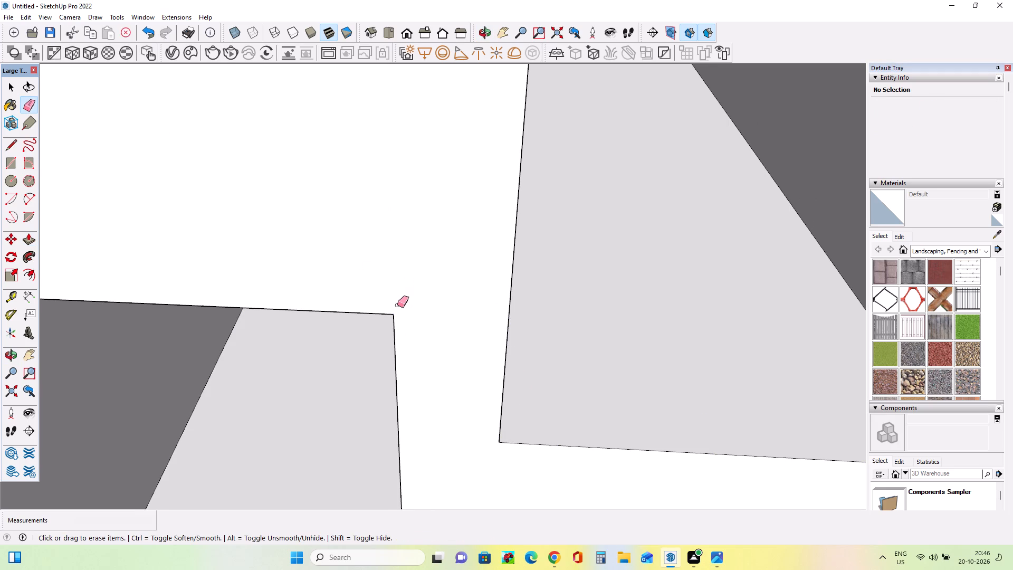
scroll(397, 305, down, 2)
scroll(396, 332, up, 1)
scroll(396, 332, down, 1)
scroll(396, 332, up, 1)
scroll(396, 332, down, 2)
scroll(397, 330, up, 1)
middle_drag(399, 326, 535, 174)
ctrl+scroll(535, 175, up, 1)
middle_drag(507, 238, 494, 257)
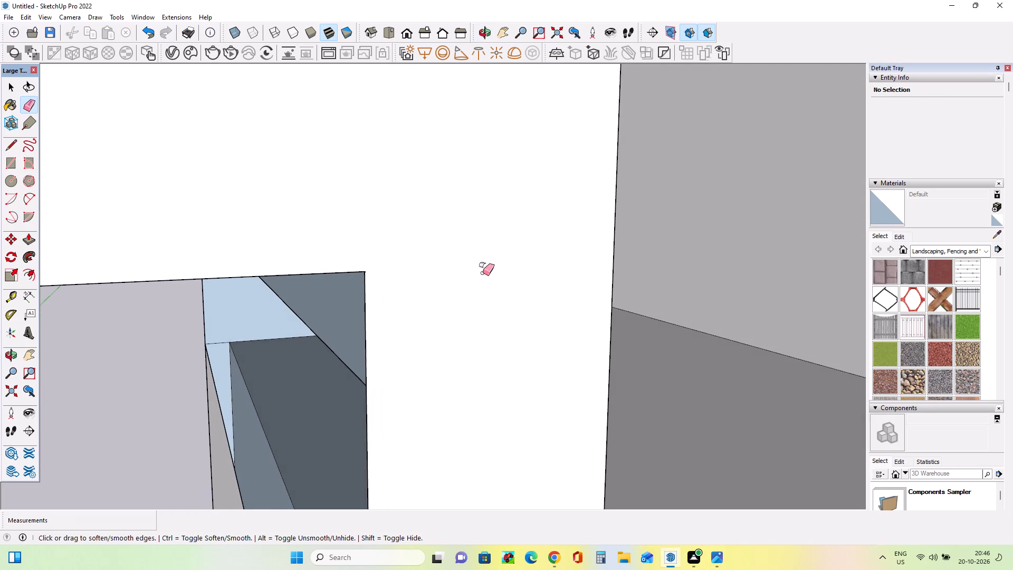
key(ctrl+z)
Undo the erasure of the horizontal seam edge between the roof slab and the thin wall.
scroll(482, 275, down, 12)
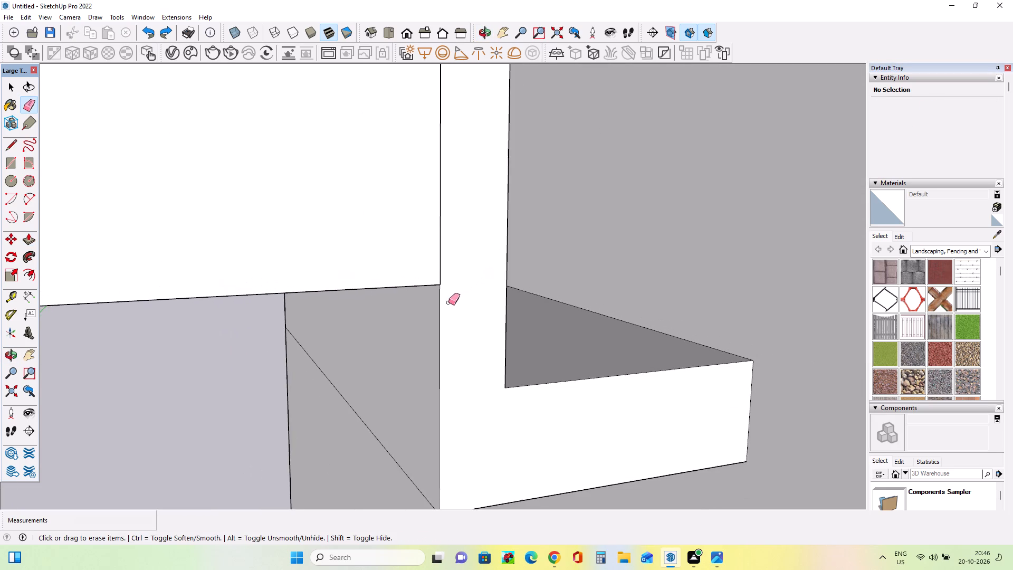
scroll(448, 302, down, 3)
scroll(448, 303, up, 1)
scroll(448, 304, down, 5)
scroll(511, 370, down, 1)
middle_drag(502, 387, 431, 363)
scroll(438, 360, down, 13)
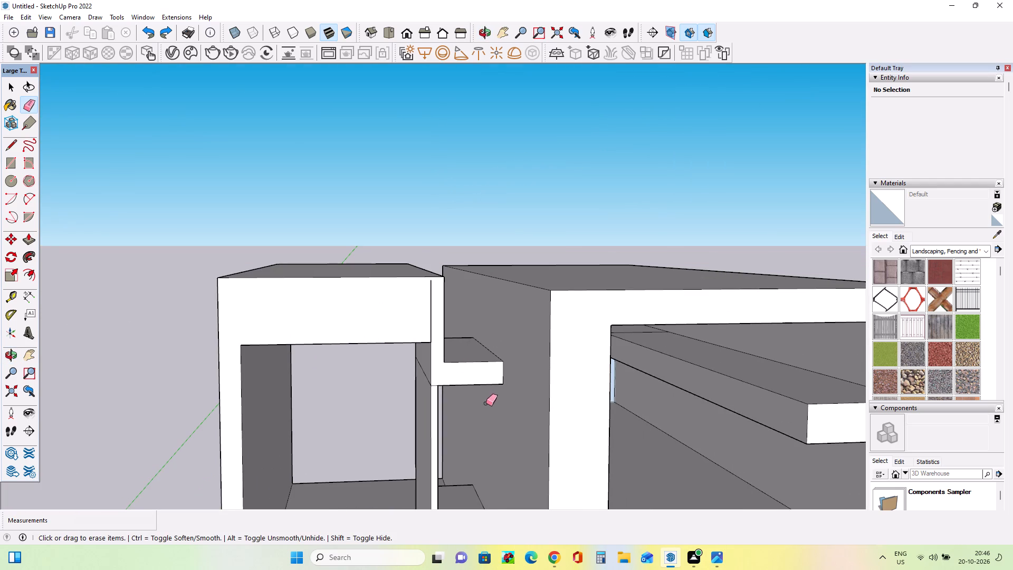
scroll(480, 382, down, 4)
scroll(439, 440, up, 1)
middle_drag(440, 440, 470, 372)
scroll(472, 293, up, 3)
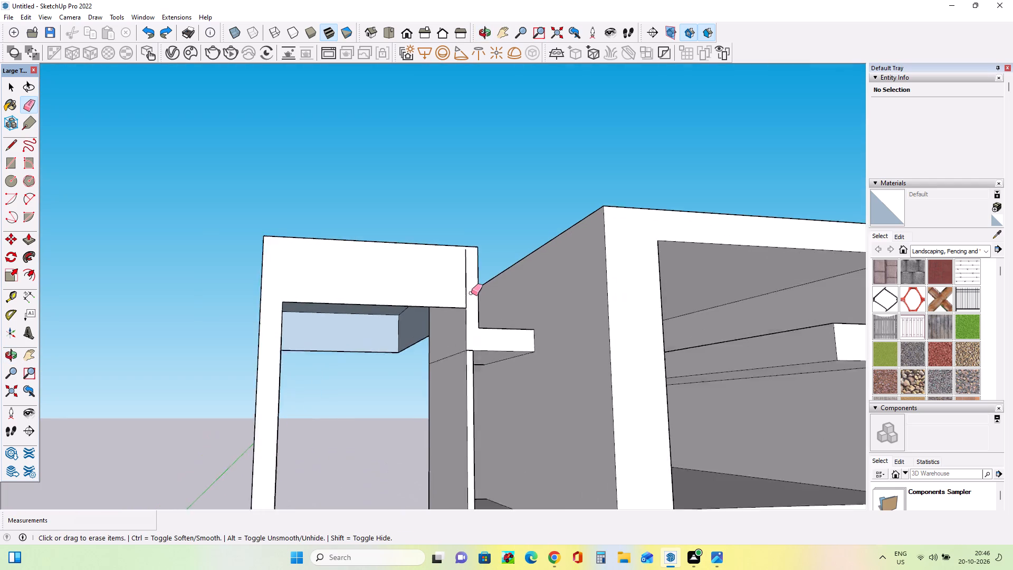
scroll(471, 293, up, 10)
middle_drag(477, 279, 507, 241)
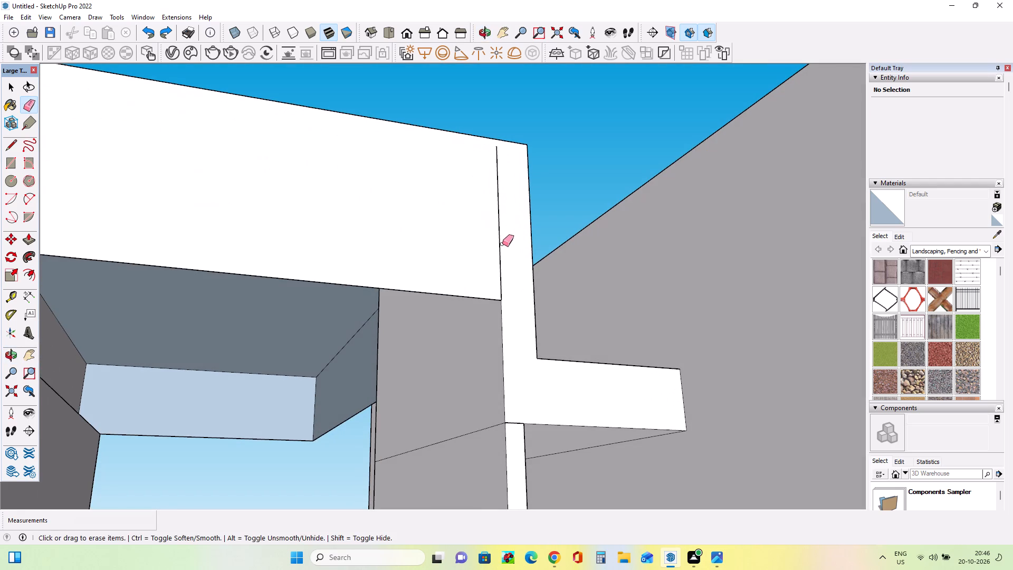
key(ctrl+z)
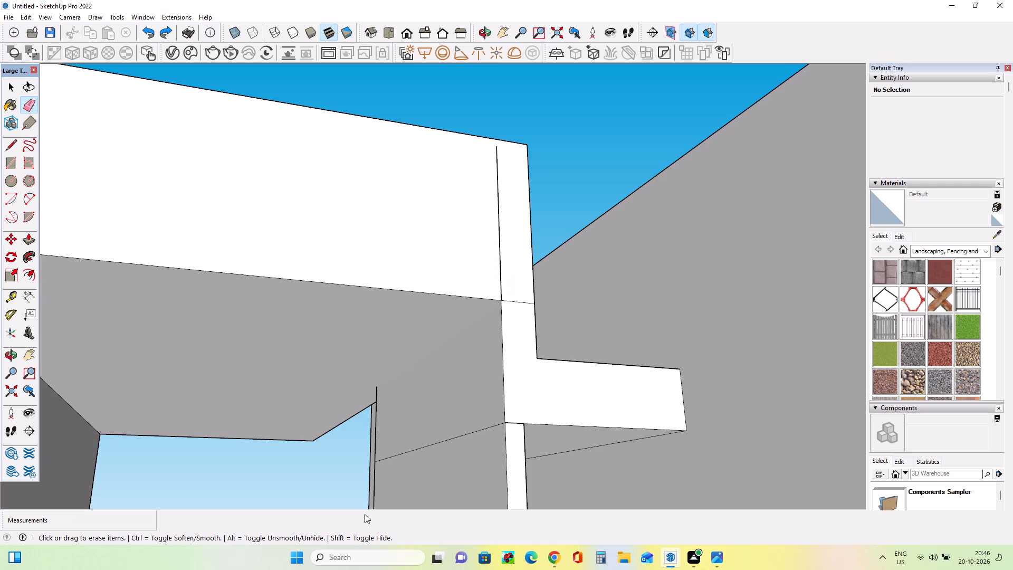
Examine the junction between the side block's roof slab and the thin wall from below, in front and above.
scroll(355, 516, up, 5)
middle_drag(418, 459, 434, 454)
middle_drag(403, 419, 432, 406)
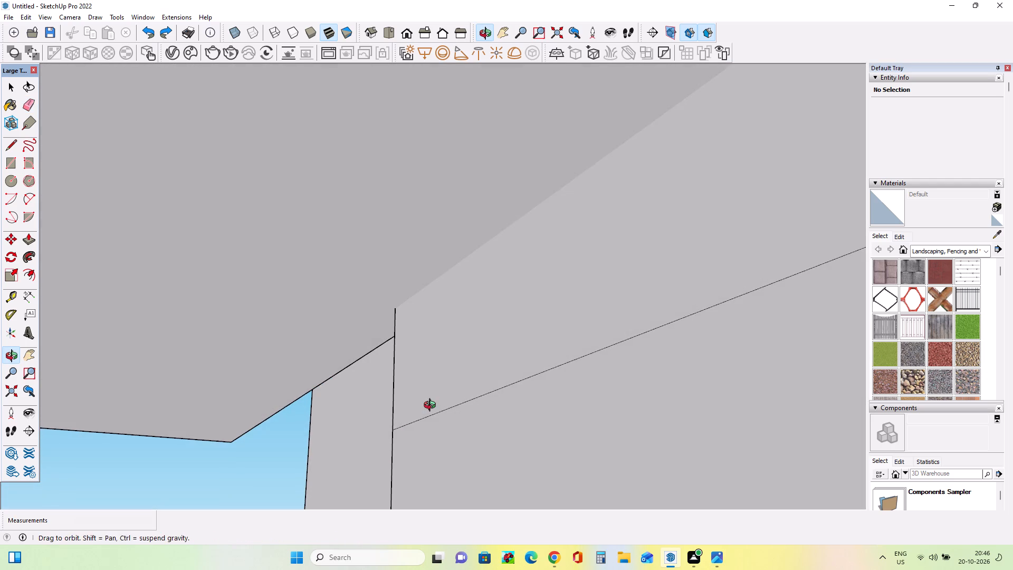
middle_drag(432, 406, 432, 404)
middle_drag(404, 389, 304, 437)
scroll(304, 437, down, 7)
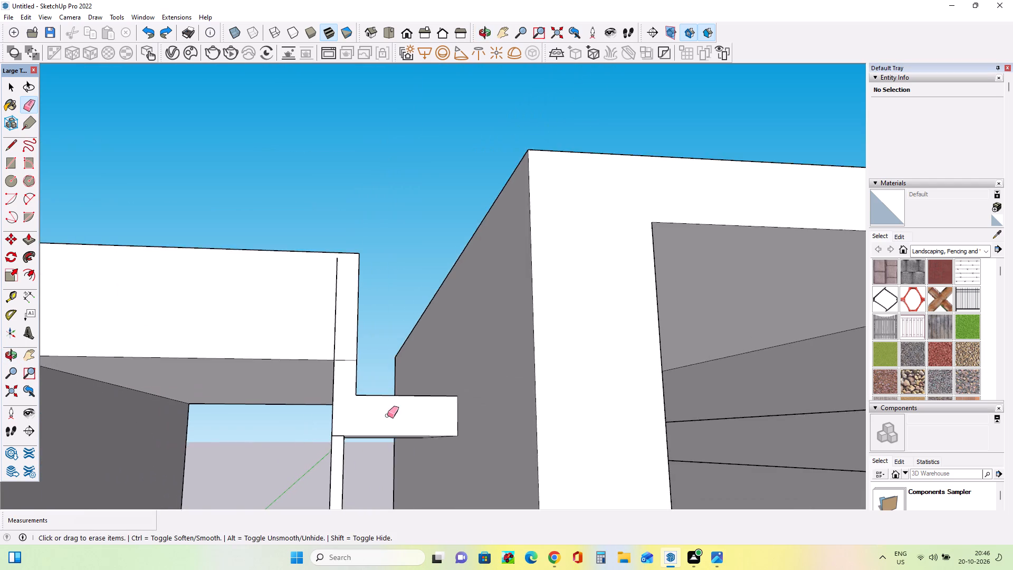
middle_drag(387, 415, 372, 454)
scroll(288, 405, up, 4)
middle_drag(355, 429, 300, 460)
scroll(383, 327, up, 2)
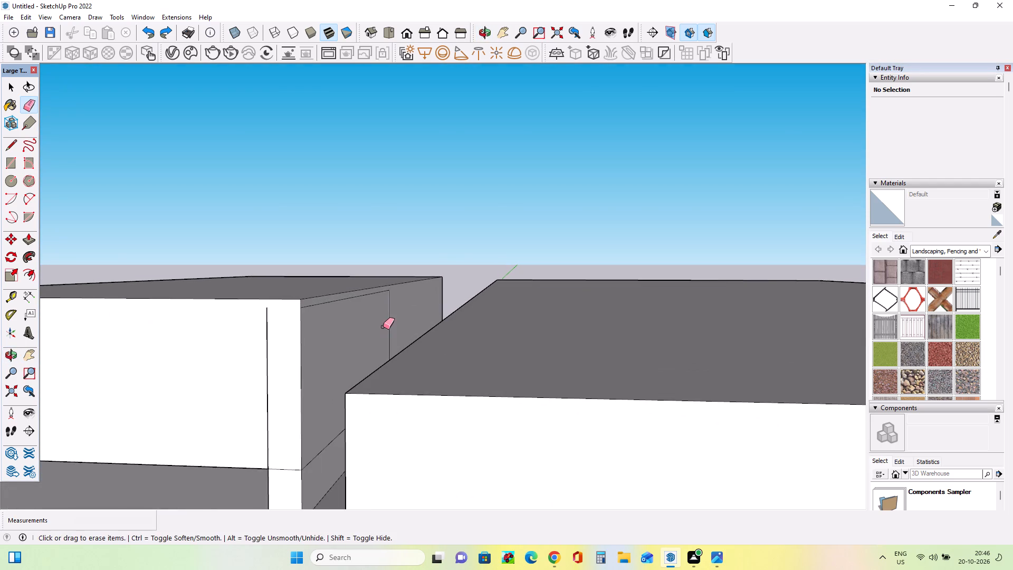
scroll(383, 327, up, 3)
middle_drag(362, 338, 373, 352)
scroll(375, 357, down, 4)
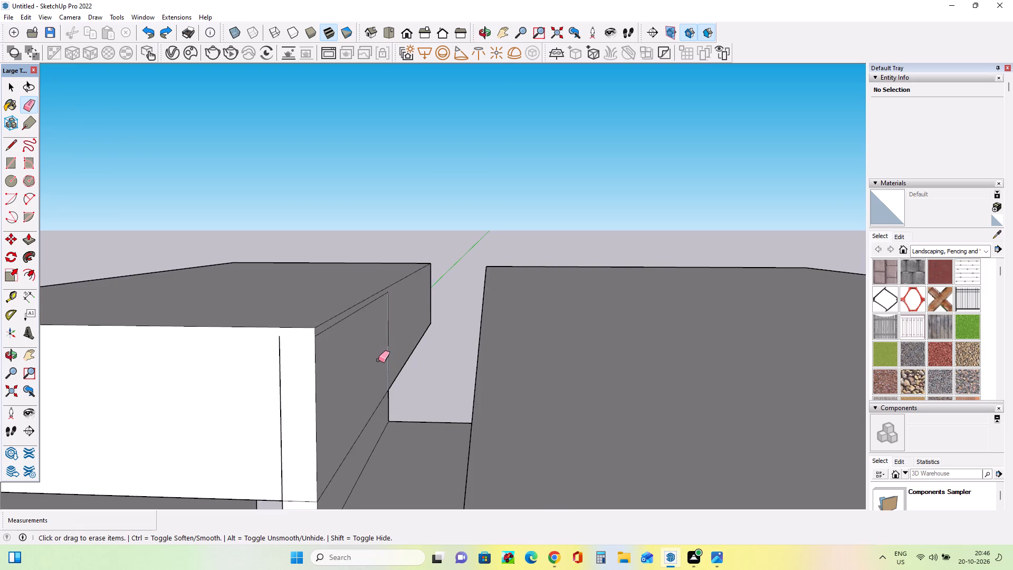
scroll(378, 360, down, 17)
middle_drag(354, 373, 429, 334)
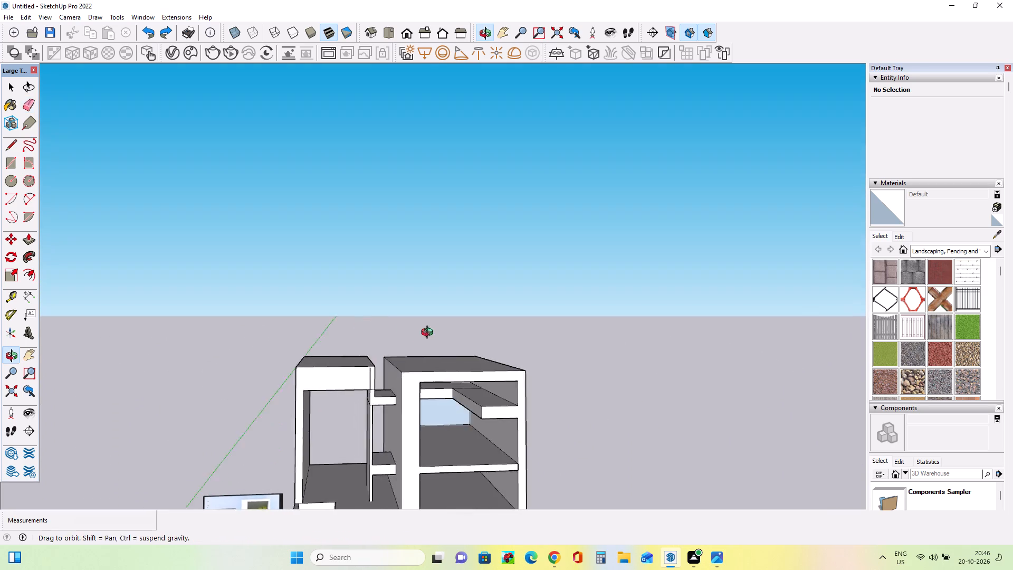
middle_drag(429, 334, 435, 333)
scroll(355, 403, up, 5)
scroll(355, 403, down, 4)
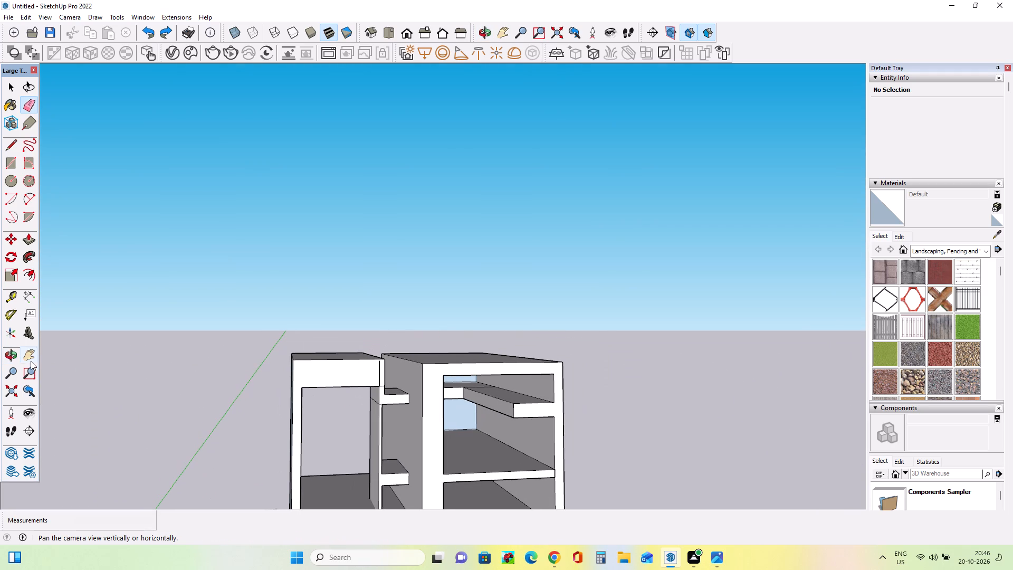
Push the top face of the side block's roof slab down about 3 3/4".
click(31, 359)
drag(244, 417, 259, 334)
scroll(344, 379, up, 4)
middle_drag(346, 382, 345, 405)
scroll(345, 405, down, 2)
middle_drag(353, 415, 345, 472)
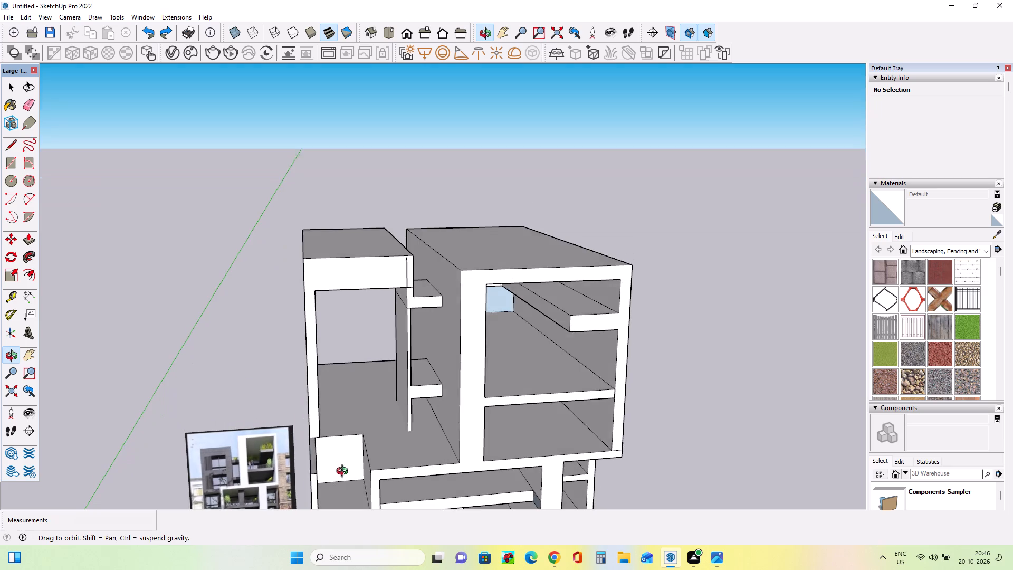
middle_drag(345, 472, 345, 473)
middle_drag(356, 347, 375, 343)
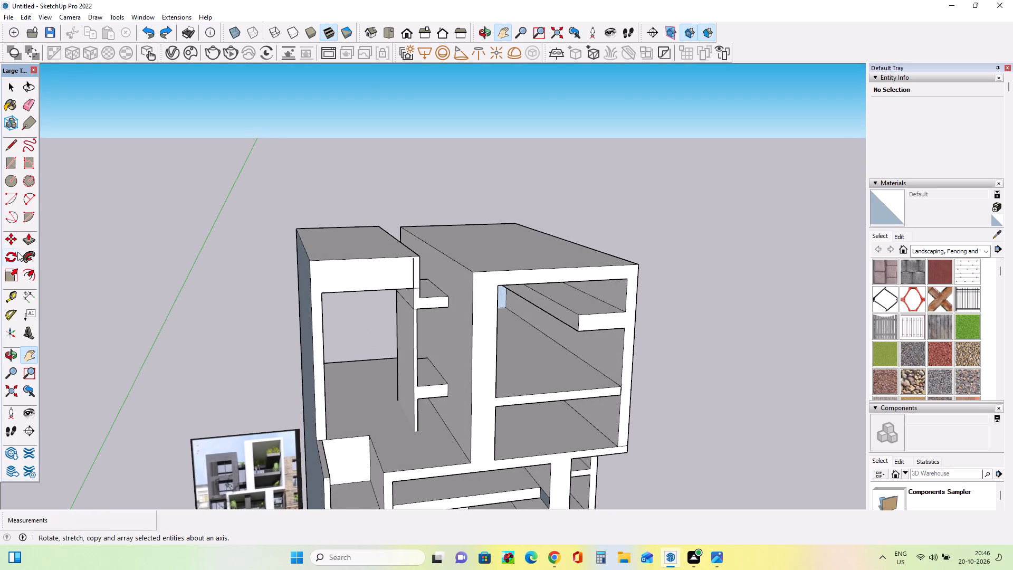
click(24, 242)
click(346, 255)
click(347, 261)
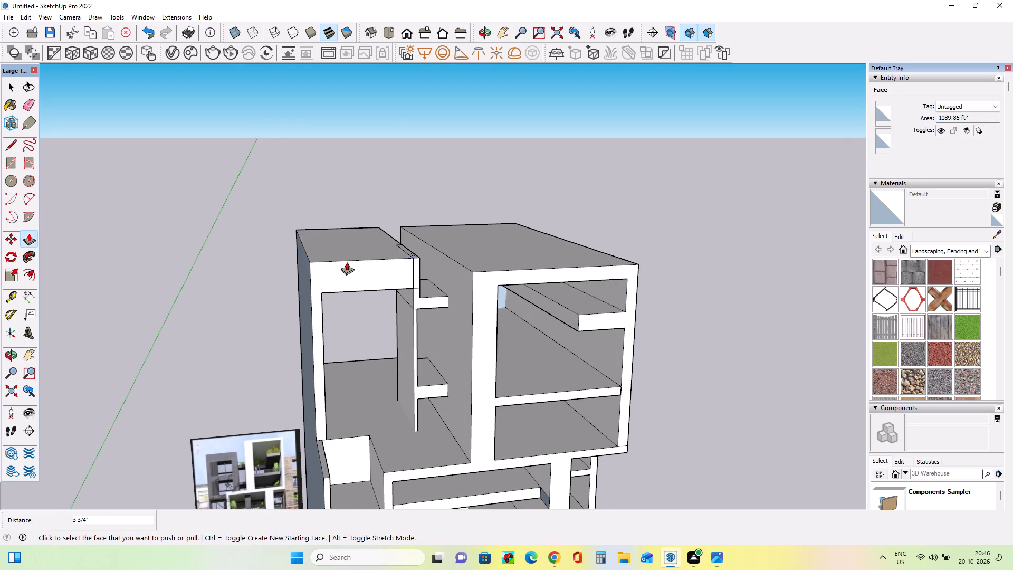
Push/pull the top face of the taller main block's roof up about 3' 9".
middle_drag(369, 297, 342, 354)
scroll(401, 297, up, 7)
middle_drag(403, 296, 405, 303)
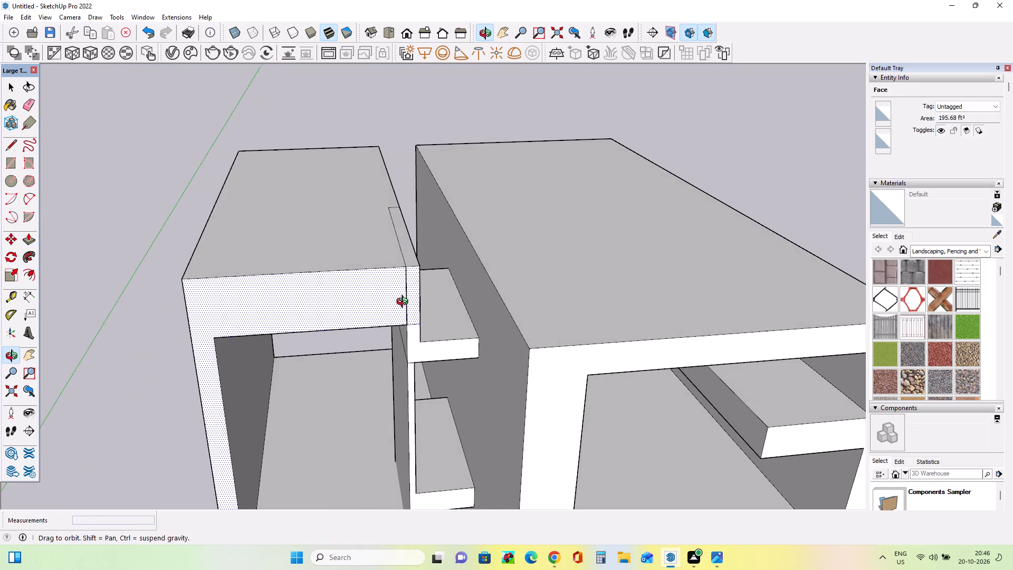
middle_drag(405, 303, 405, 304)
middle_drag(407, 310, 422, 262)
scroll(422, 262, up, 1)
scroll(422, 262, down, 8)
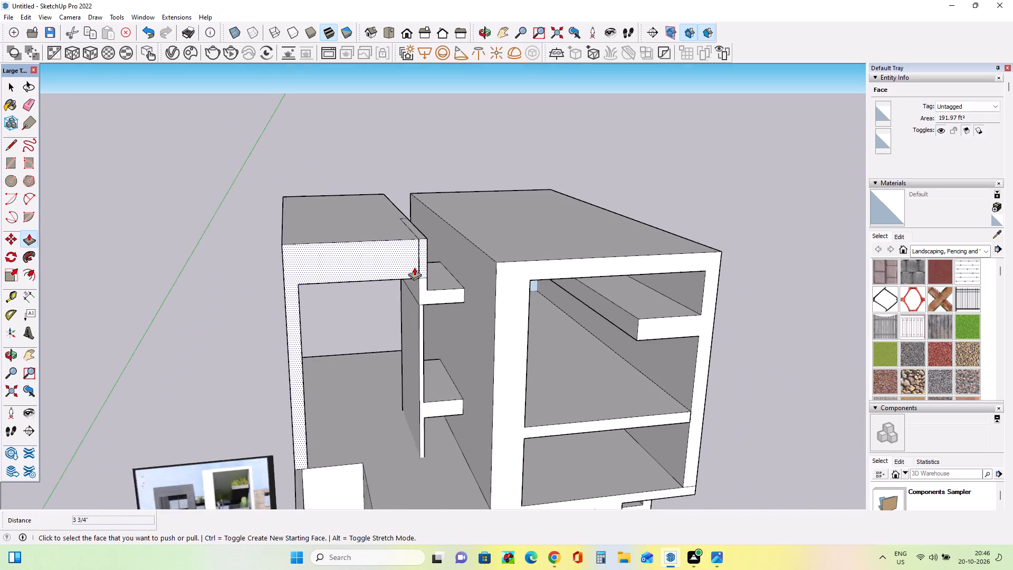
click(470, 235)
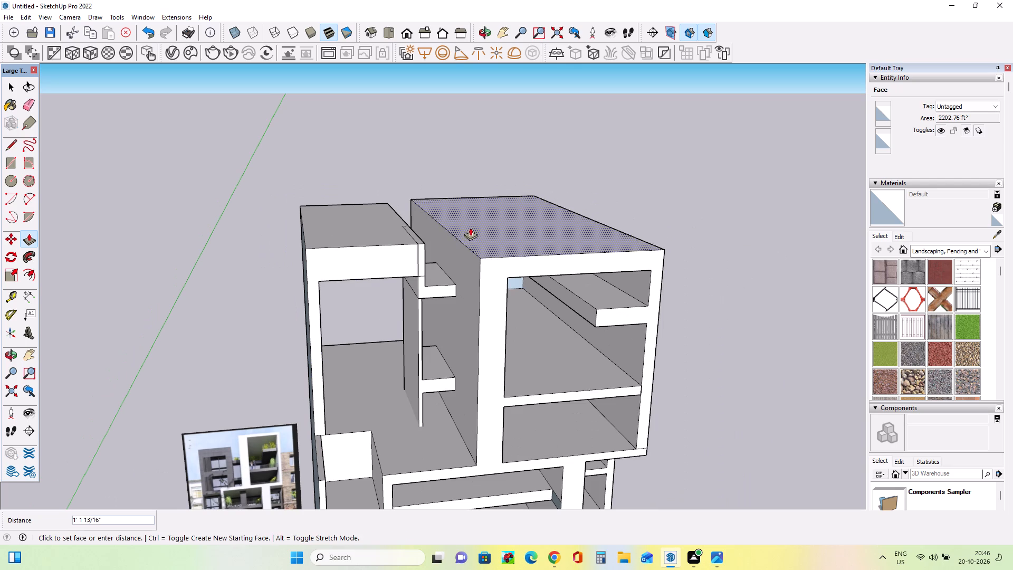
click(469, 216)
Push the ceiling underneath the main block's roof slab up about 3' to thin the slab.
scroll(456, 326, down, 12)
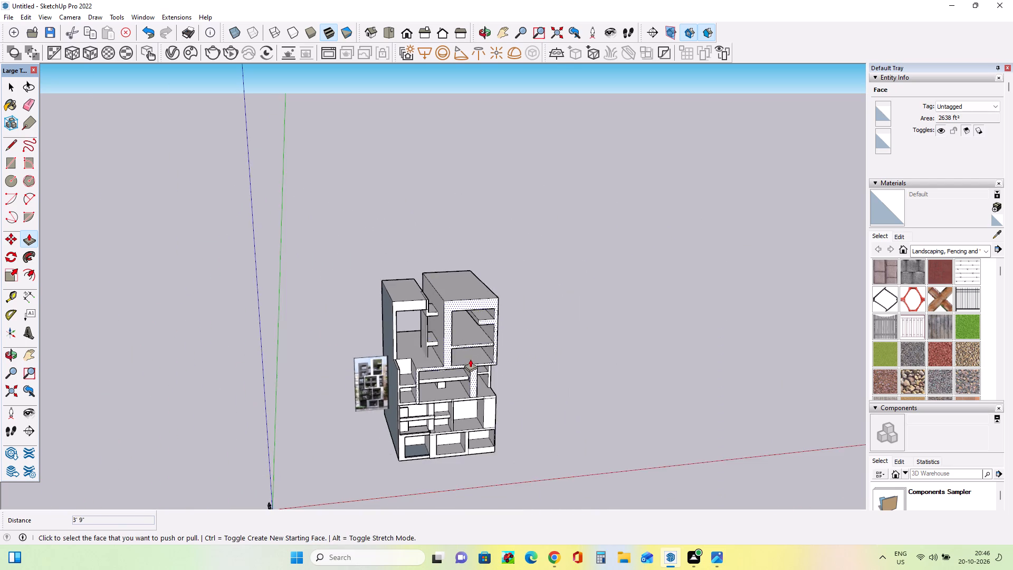
middle_drag(465, 358, 412, 226)
scroll(446, 306, up, 7)
click(450, 278)
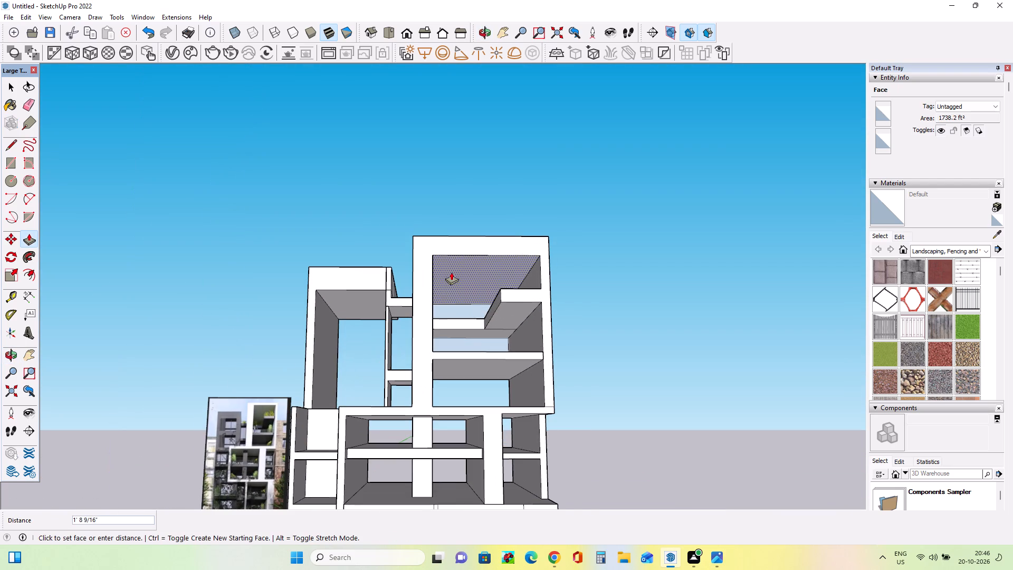
click(452, 267)
Examine the dark side block in the reference photo, comparing its window openings and the band between floors with the model.
scroll(436, 314, down, 4)
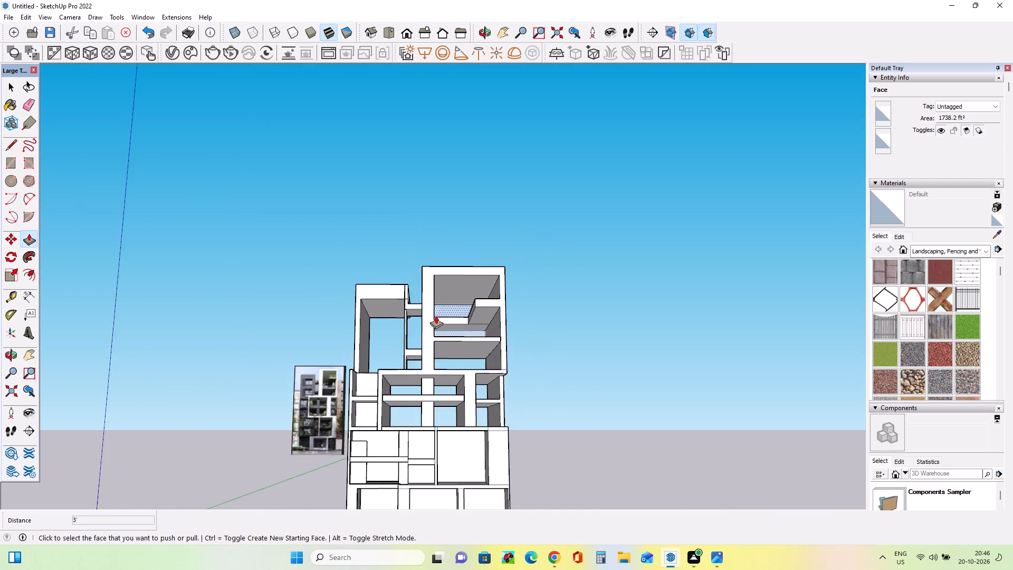
middle_drag(435, 338, 444, 421)
scroll(443, 415, down, 9)
scroll(422, 415, up, 9)
middle_drag(339, 408, 402, 401)
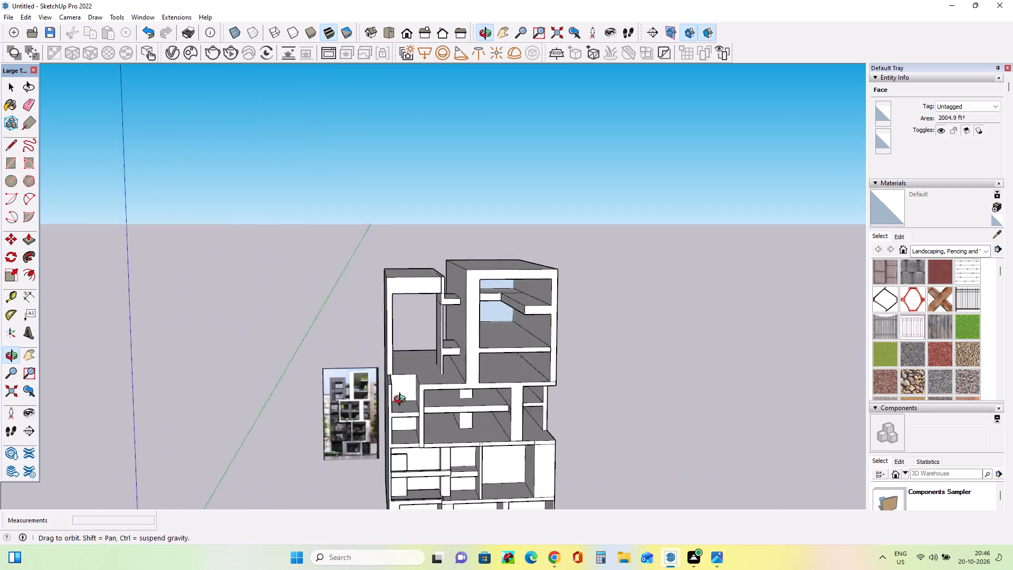
middle_drag(402, 401, 410, 396)
scroll(360, 394, up, 5)
middle_drag(356, 394, 364, 386)
scroll(327, 395, up, 3)
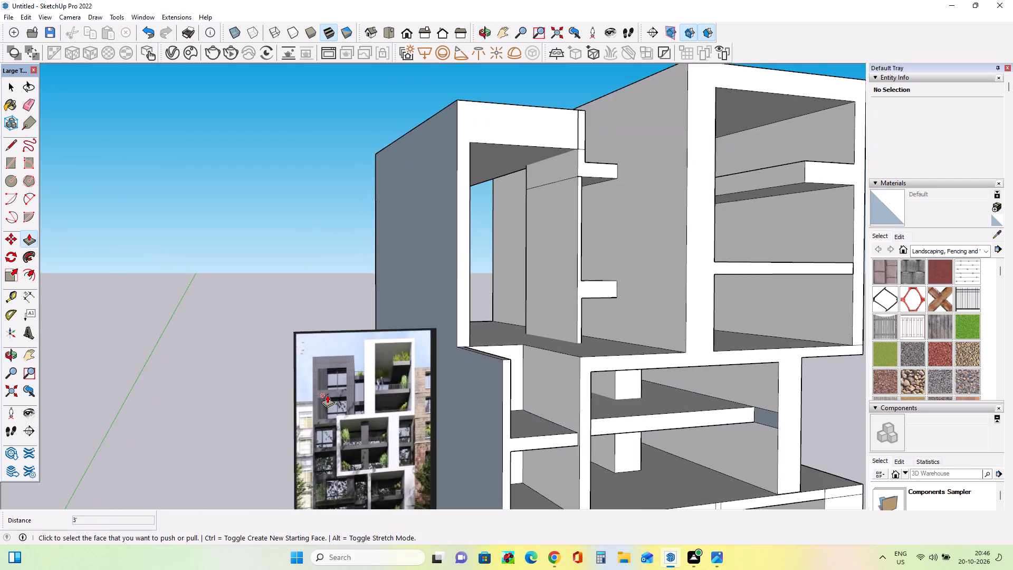
scroll(327, 395, up, 4)
middle_drag(320, 395, 299, 396)
scroll(299, 396, down, 3)
middle_drag(356, 389, 342, 396)
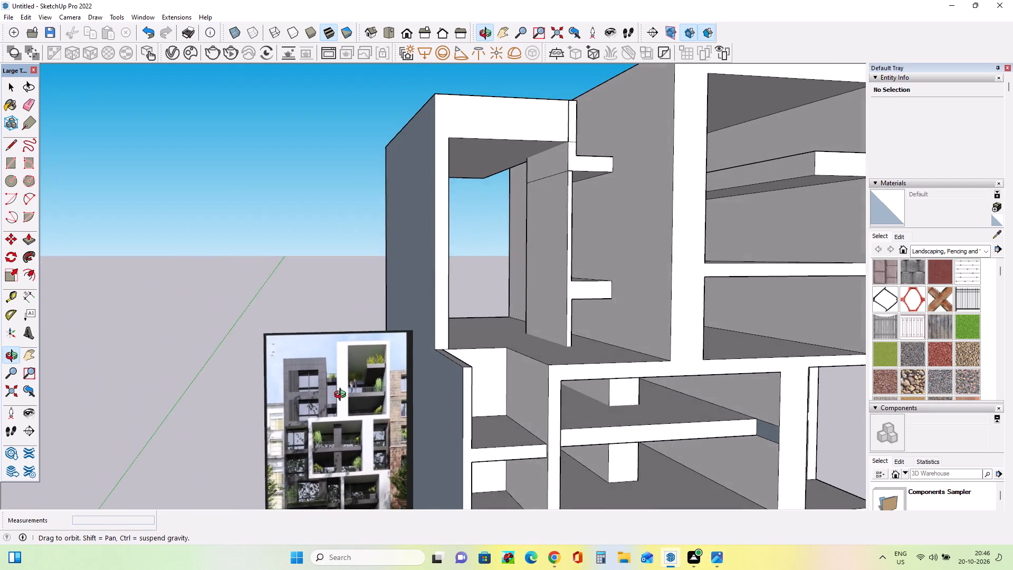
middle_drag(342, 396, 326, 404)
scroll(295, 394, up, 4)
middle_drag(317, 380, 275, 391)
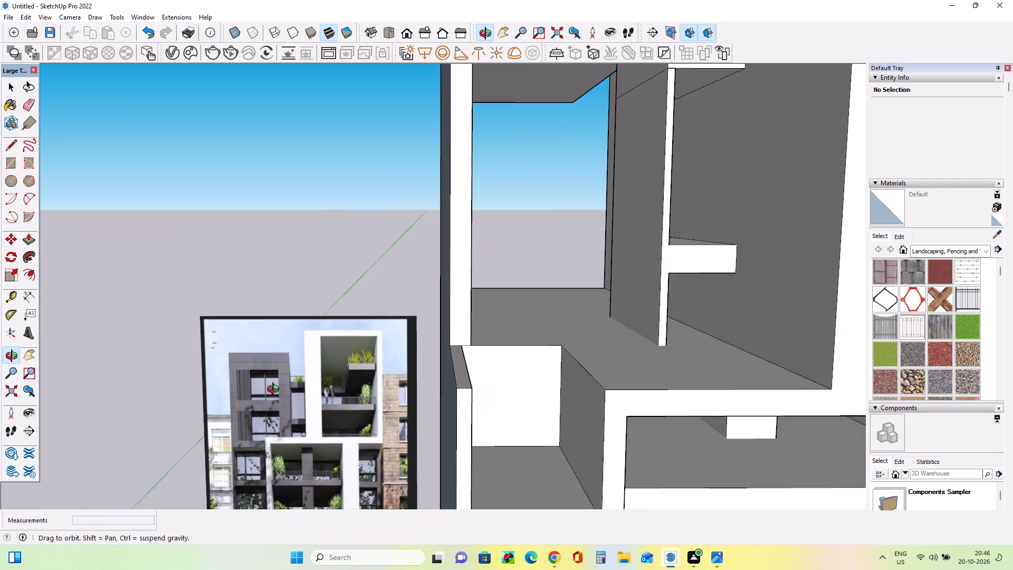
middle_drag(275, 391, 269, 399)
scroll(188, 427, up, 6)
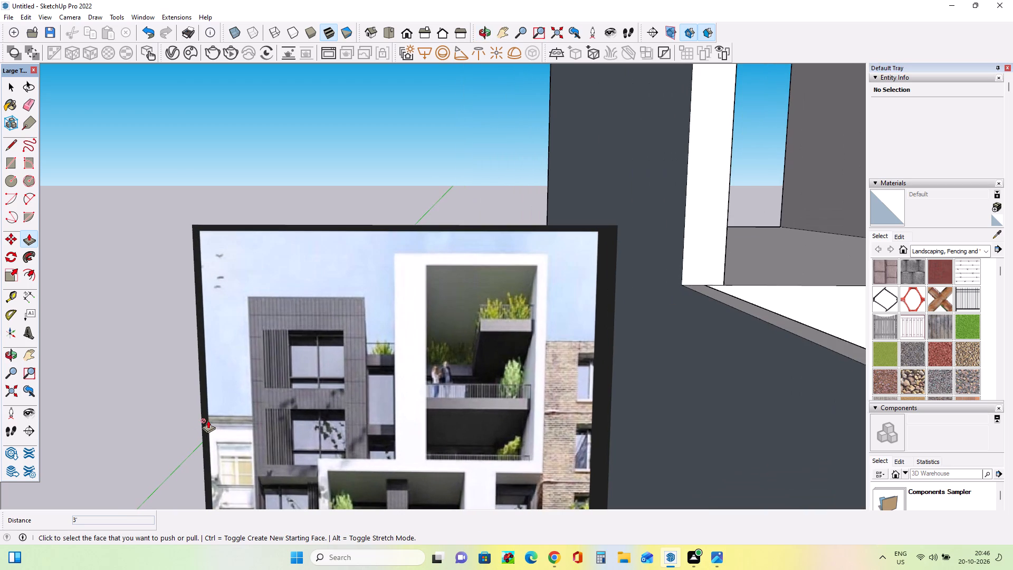
middle_drag(284, 412, 293, 416)
scroll(295, 393, up, 6)
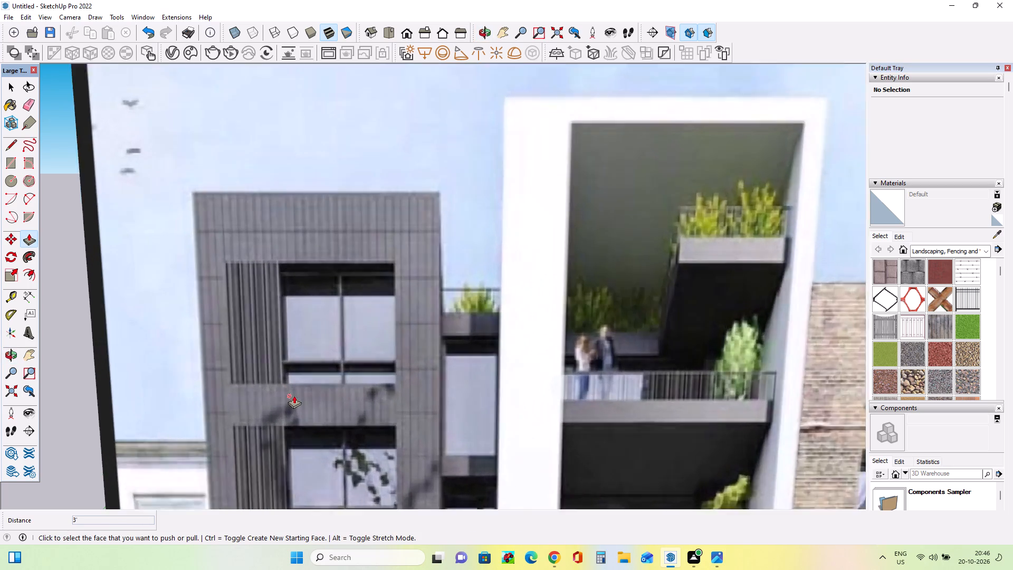
scroll(294, 395, up, 6)
scroll(289, 397, down, 4)
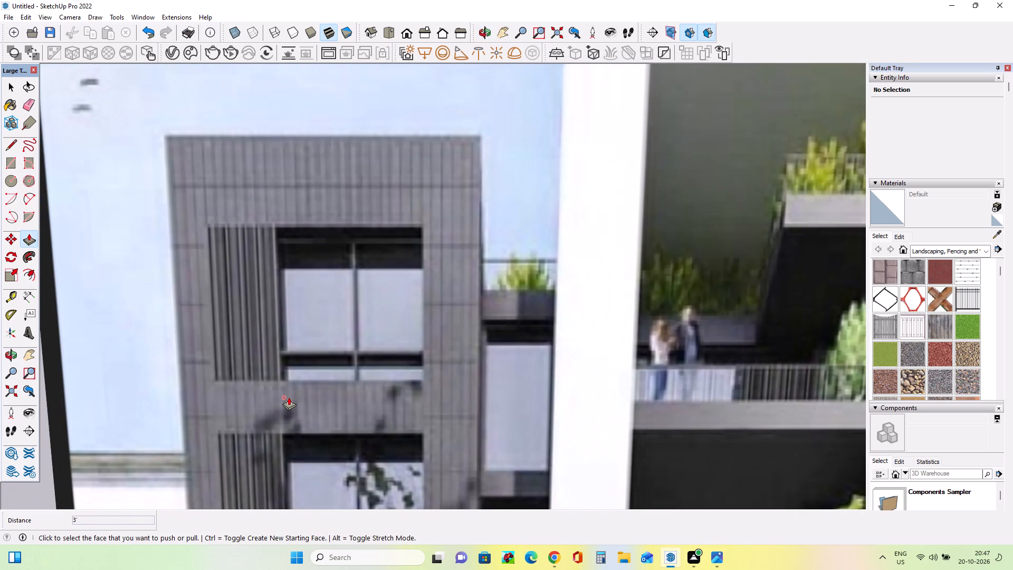
scroll(289, 397, down, 13)
middle_drag(293, 412, 295, 422)
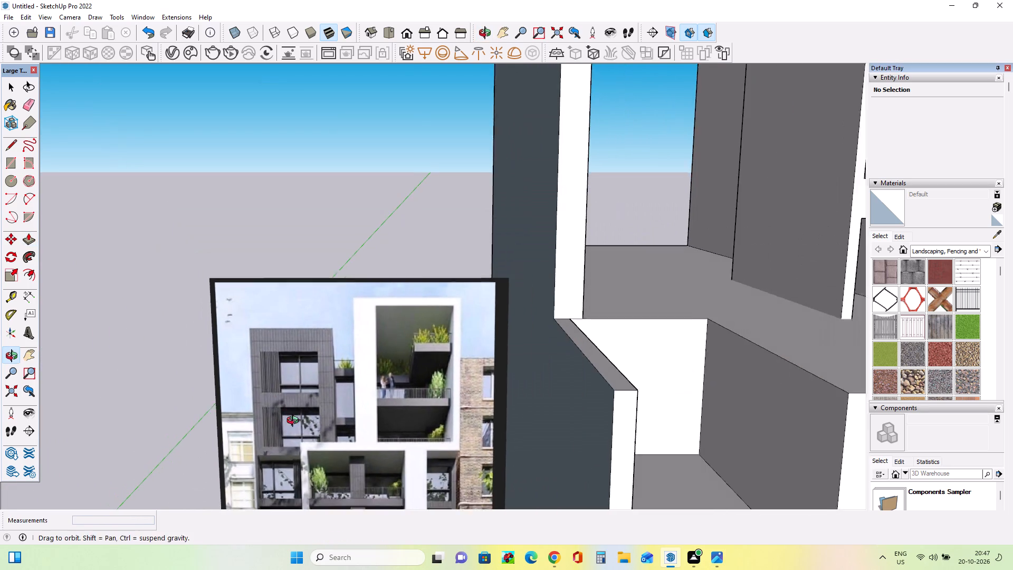
middle_drag(295, 422, 295, 424)
scroll(290, 424, down, 7)
Draw a mid-height rectangle on the inner face of the side block's outer wall, from its front edge to its rear edge.
middle_drag(393, 410, 399, 420)
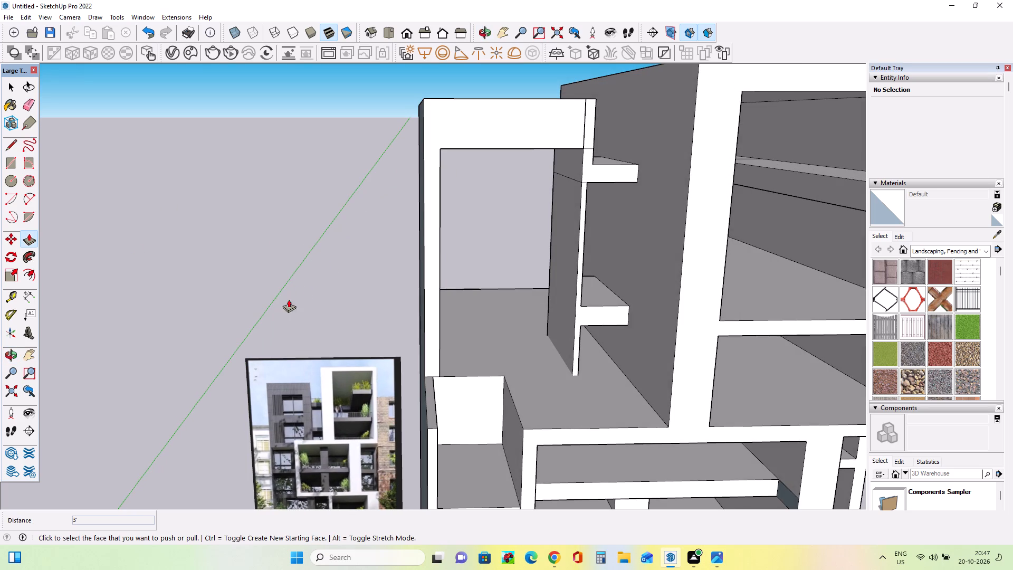
middle_drag(305, 286, 316, 268)
middle_drag(328, 291, 291, 310)
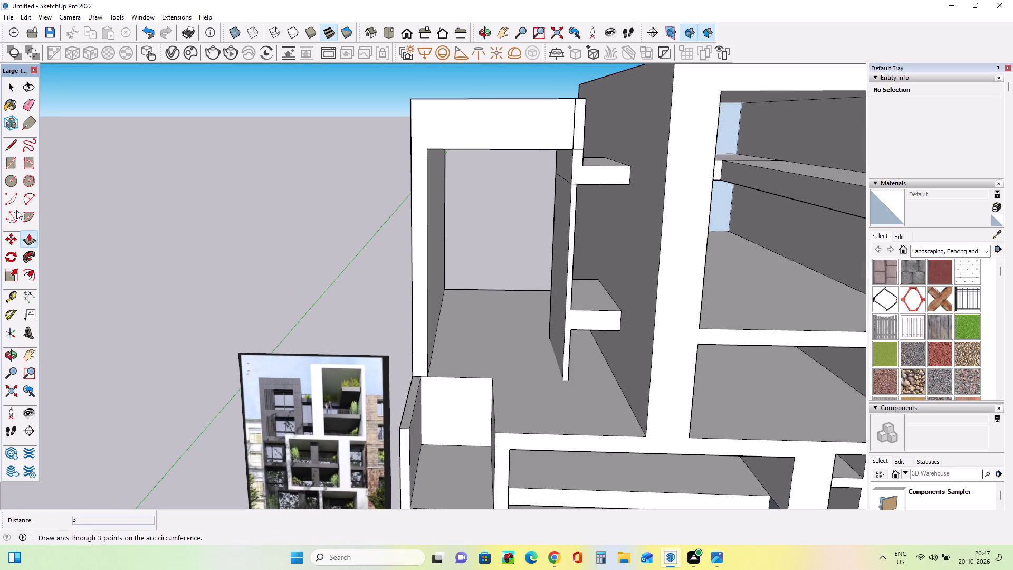
click(9, 166)
middle_drag(278, 347, 235, 343)
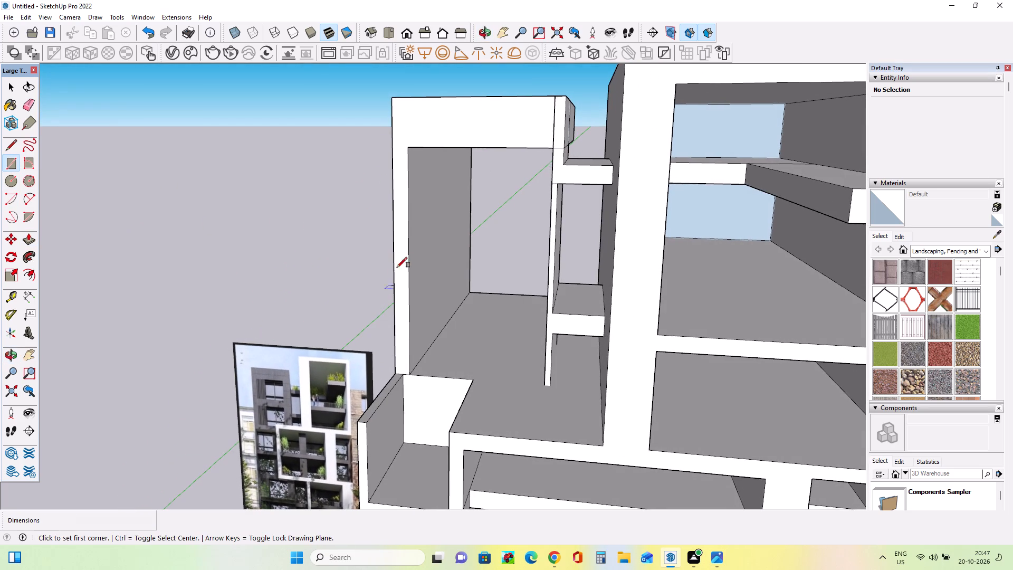
click(409, 231)
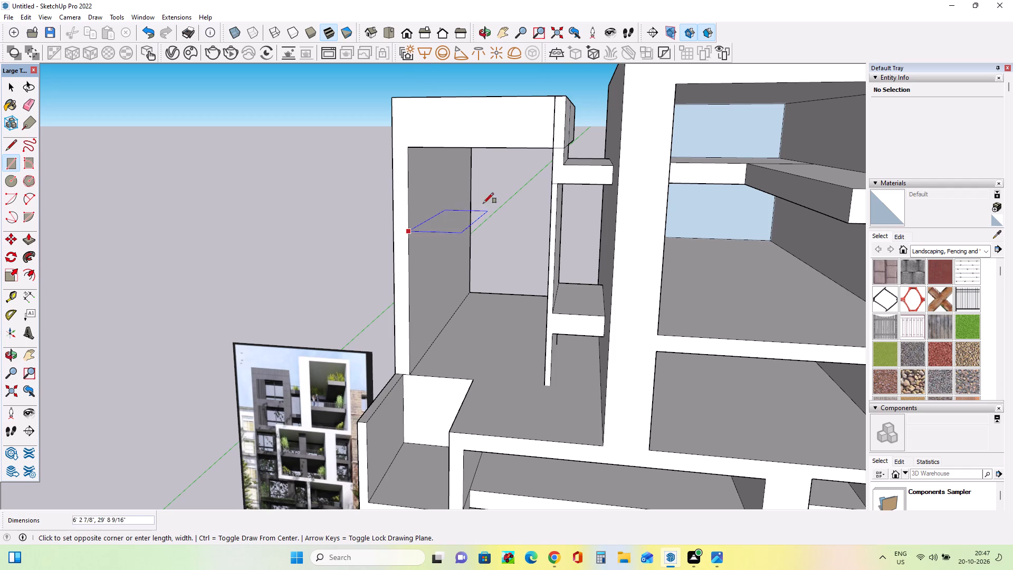
click(469, 182)
Push/pull the rectangle about 19' across the opening to the thin wall to form an intermediate floor slab.
middle_drag(463, 260, 485, 260)
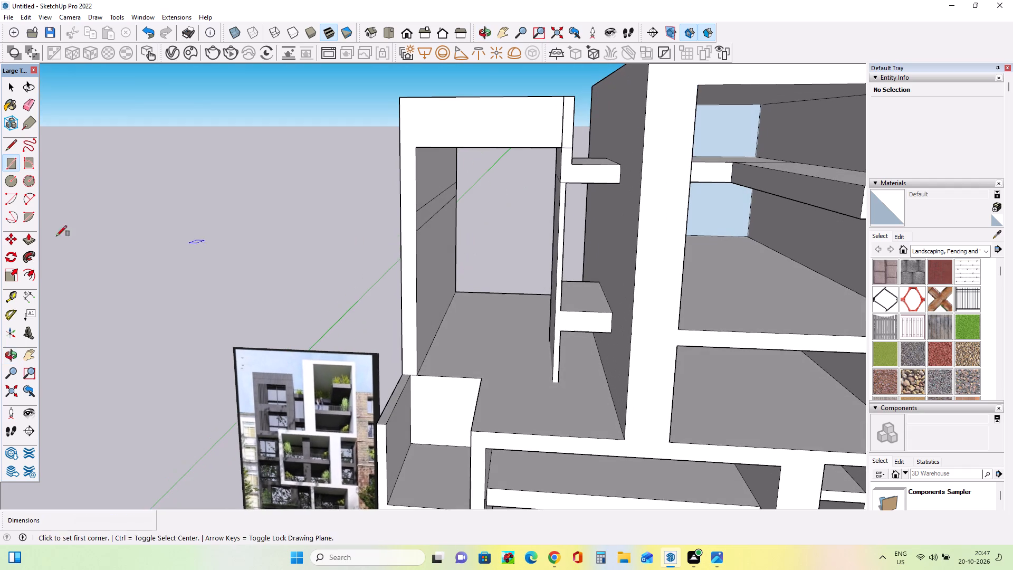
click(32, 234)
click(441, 204)
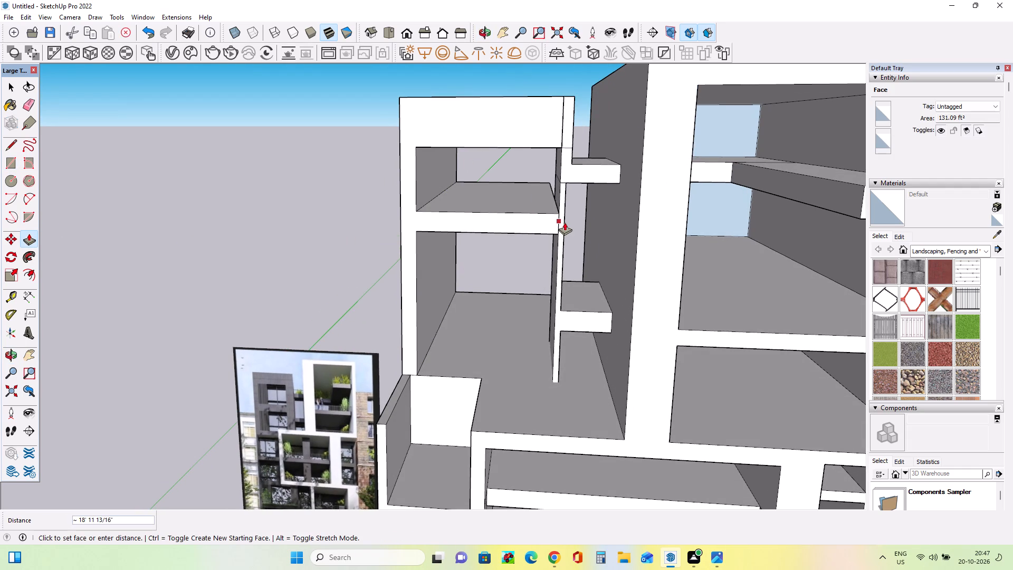
click(565, 222)
Shift the side block's intermediate slab lower by pulling its underside down and pushing its top face down.
middle_drag(493, 265, 519, 182)
click(499, 209)
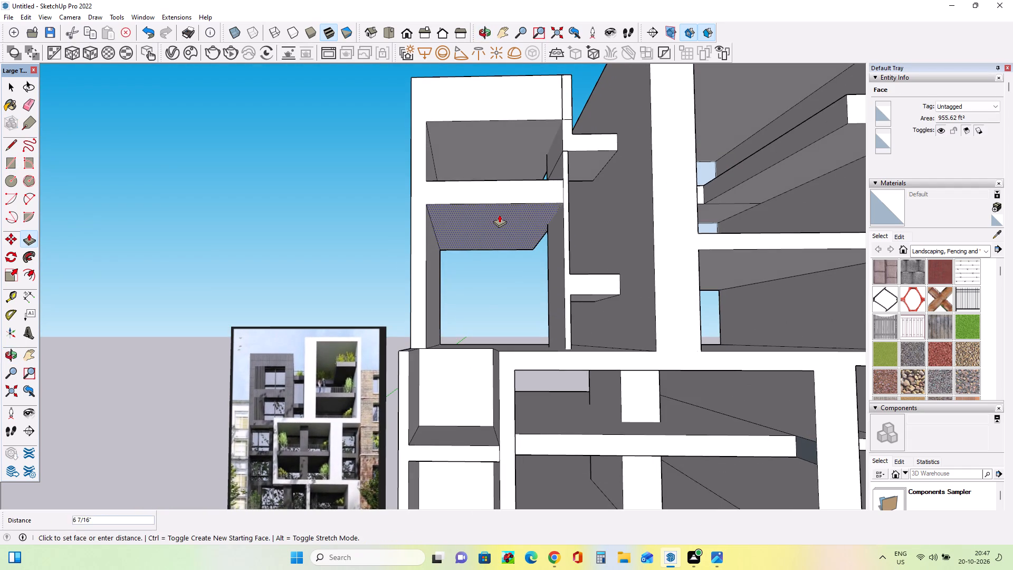
click(499, 219)
middle_drag(499, 201, 503, 350)
click(503, 240)
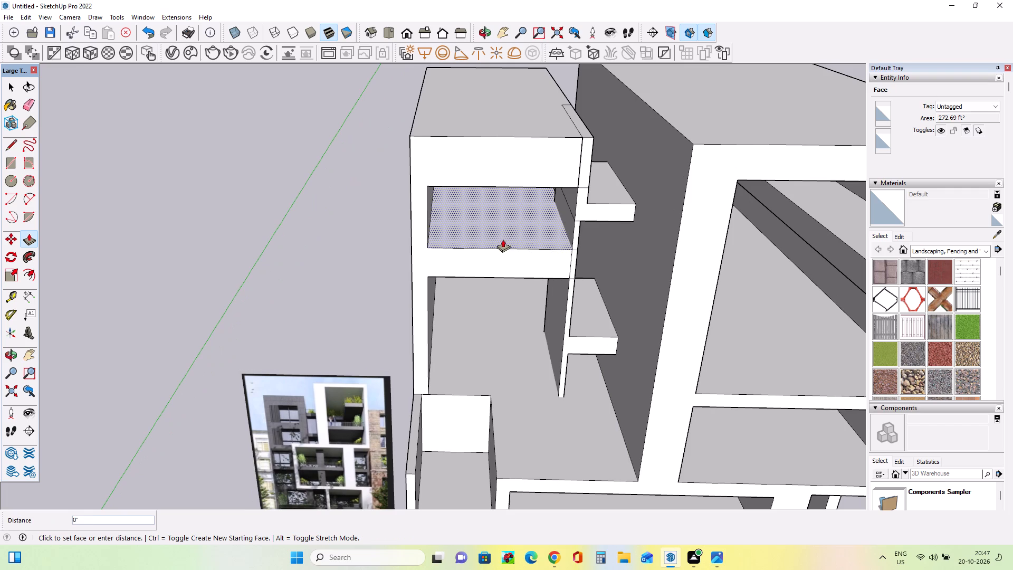
click(504, 245)
Lower the intermediate slab further by pulling its underside down and pushing its top face down about 11 3/4".
middle_drag(508, 318, 506, 270)
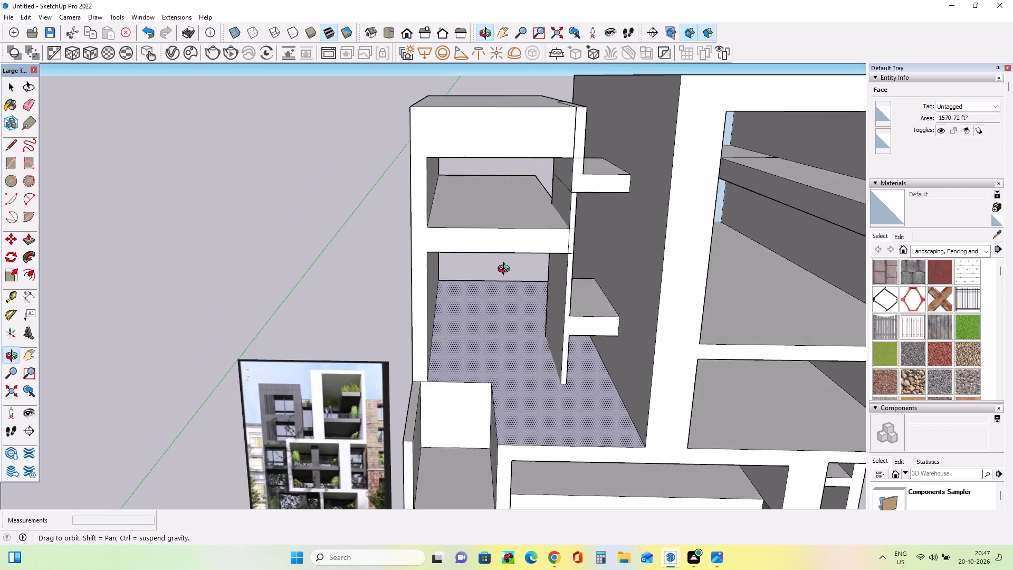
middle_drag(506, 270, 507, 237)
middle_drag(499, 261, 504, 196)
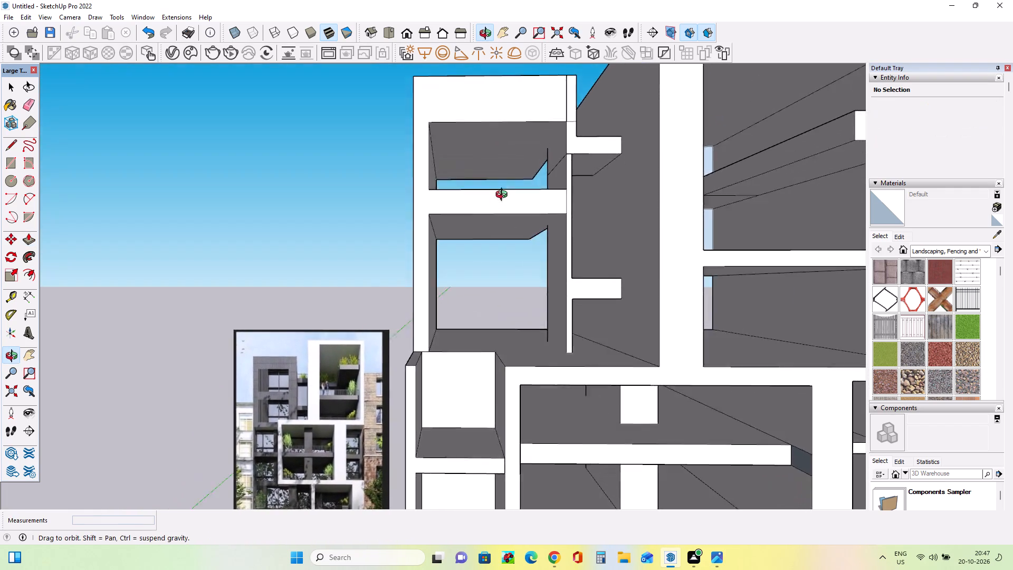
middle_drag(504, 196, 505, 187)
click(504, 218)
click(506, 229)
middle_drag(518, 225, 504, 337)
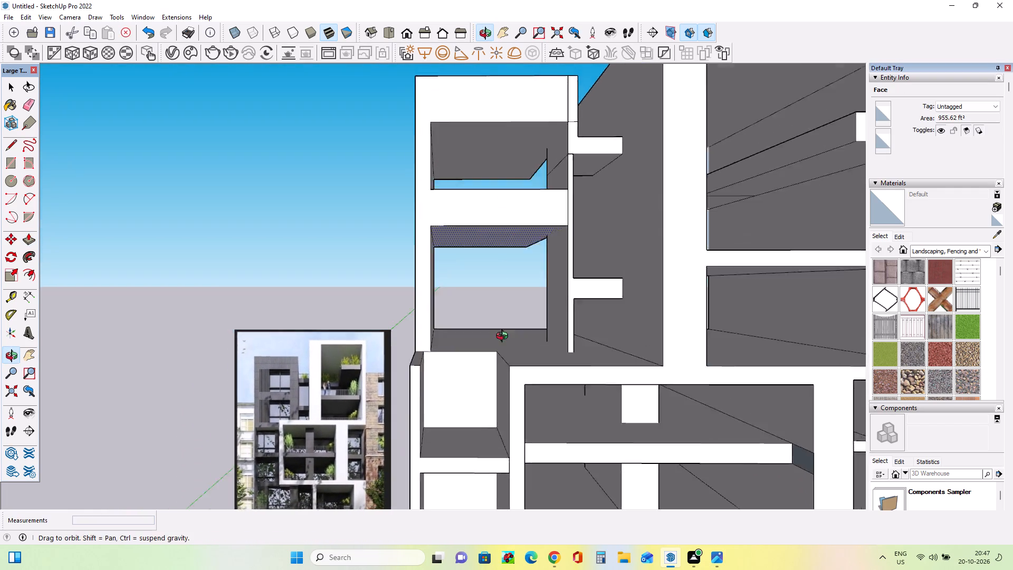
middle_drag(504, 337, 498, 381)
click(506, 243)
drag(505, 250, 506, 255)
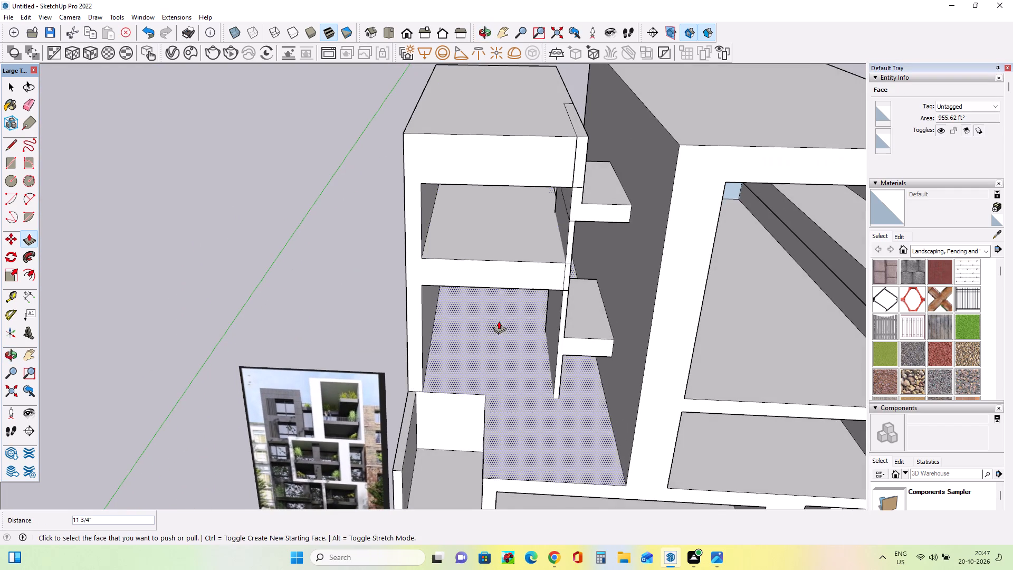
Erase the stray horizontal line on the inner face of the side block's thin wall, above the intermediate slab.
middle_drag(496, 335, 515, 267)
scroll(515, 268, down, 2)
middle_drag(503, 279, 512, 253)
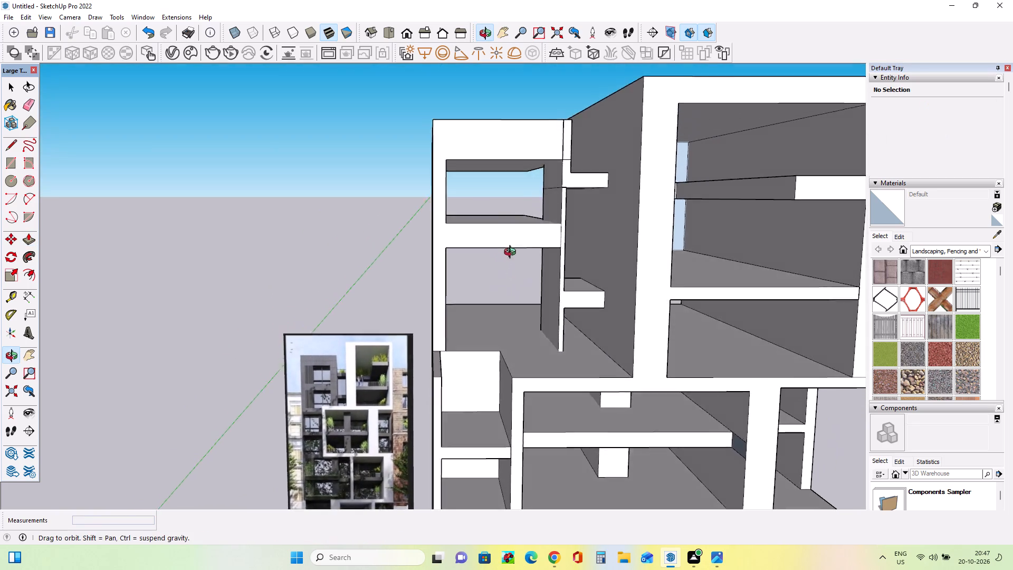
middle_drag(512, 253, 587, 258)
click(31, 107)
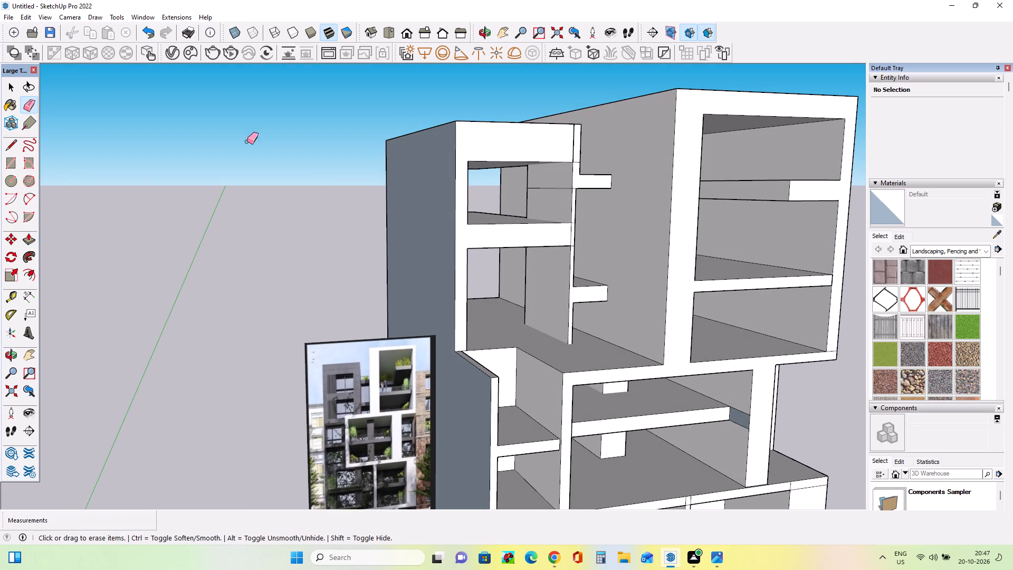
click(554, 189)
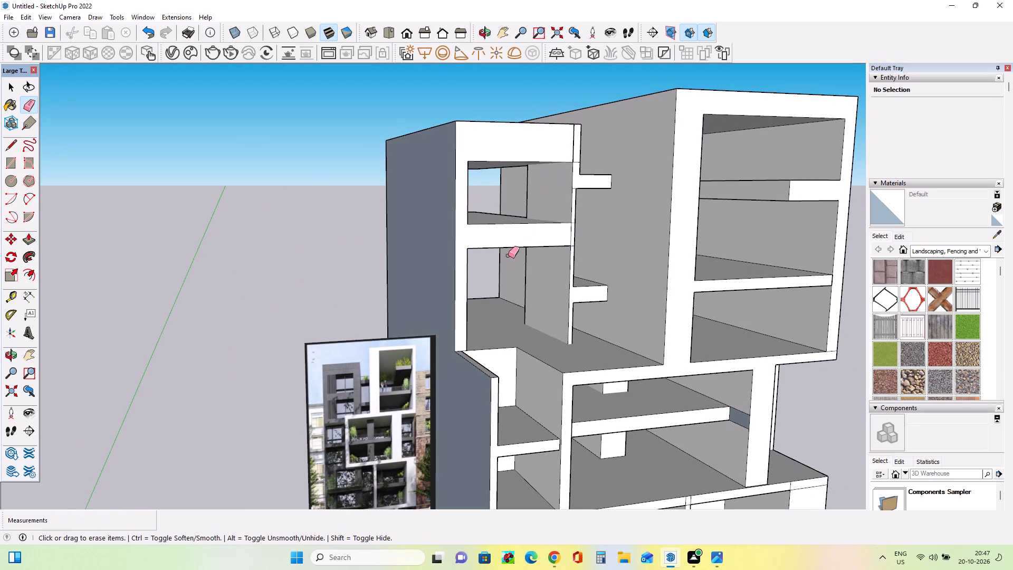
Draw a rectangle about 9' 9" by 1' 8 1/2" along the top of the recessed white wall below the side block.
middle_drag(495, 265, 401, 280)
middle_click(526, 274)
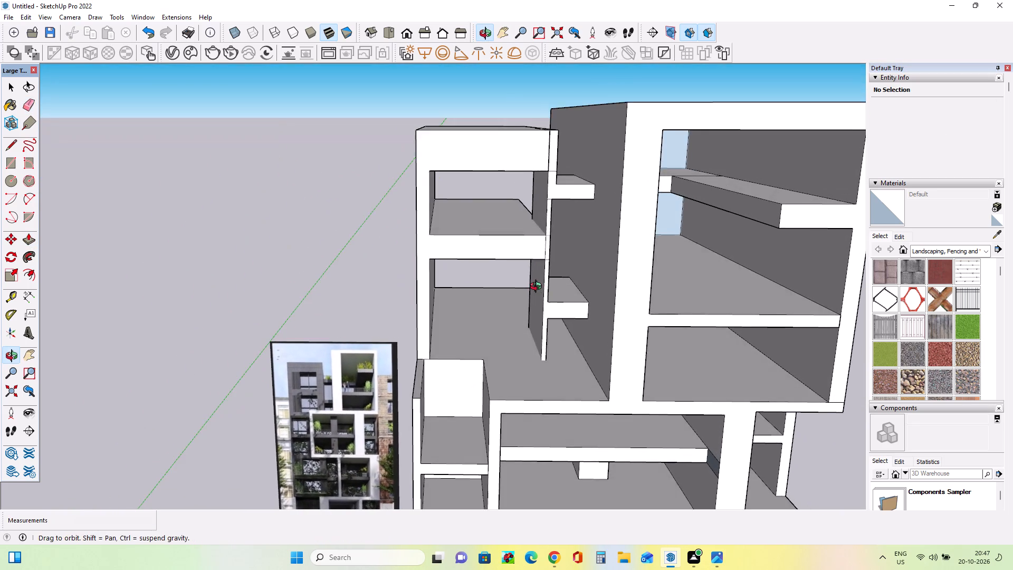
scroll(475, 353, up, 2)
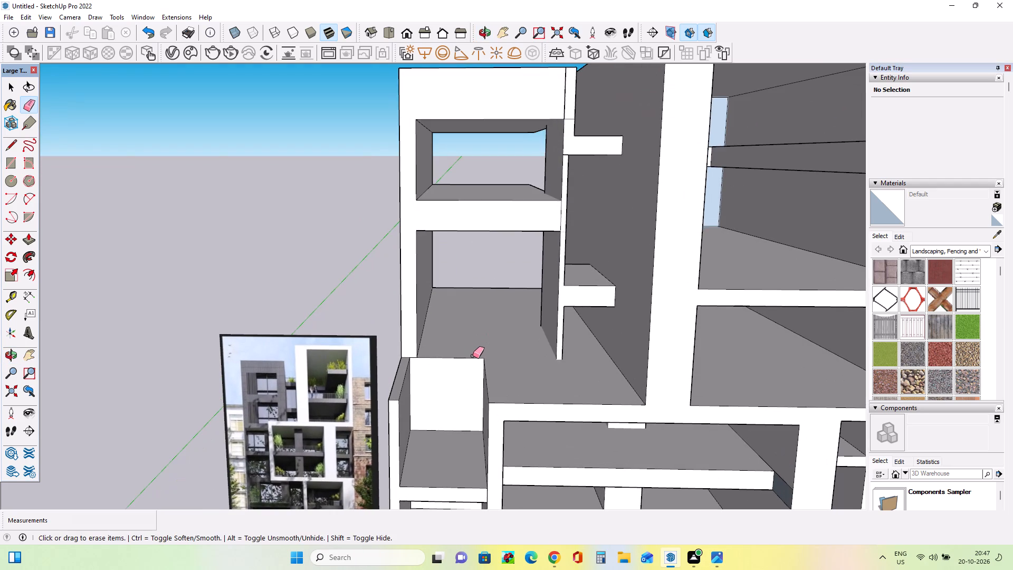
middle_drag(483, 359, 509, 375)
middle_drag(492, 406, 504, 391)
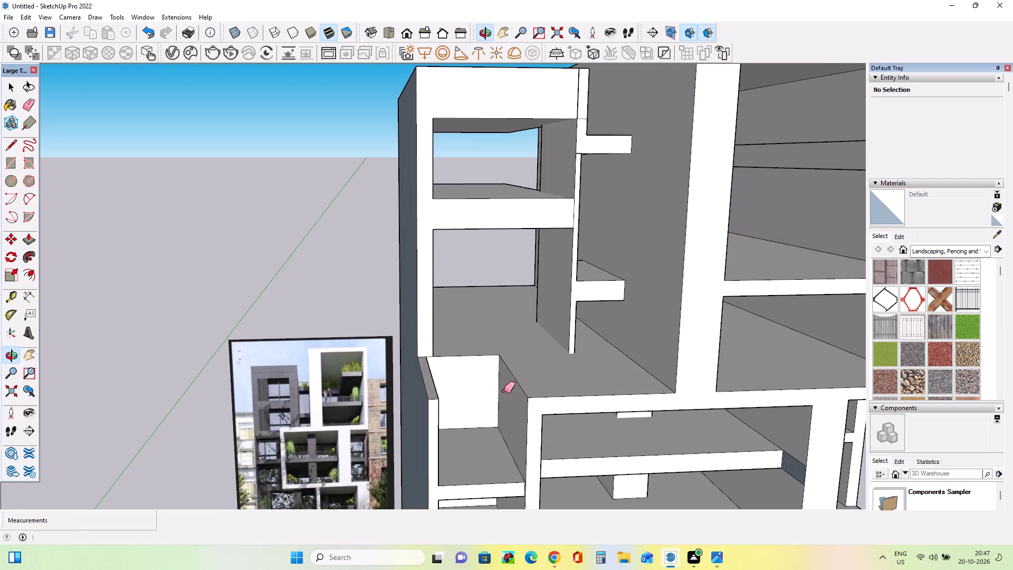
middle_drag(507, 388, 520, 370)
scroll(512, 380, up, 1)
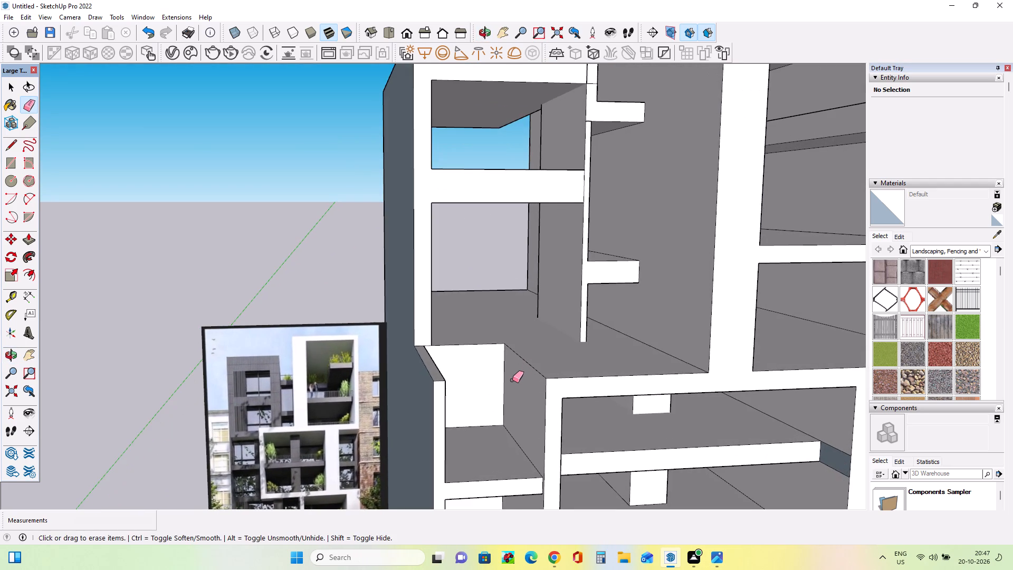
middle_drag(512, 380, 466, 371)
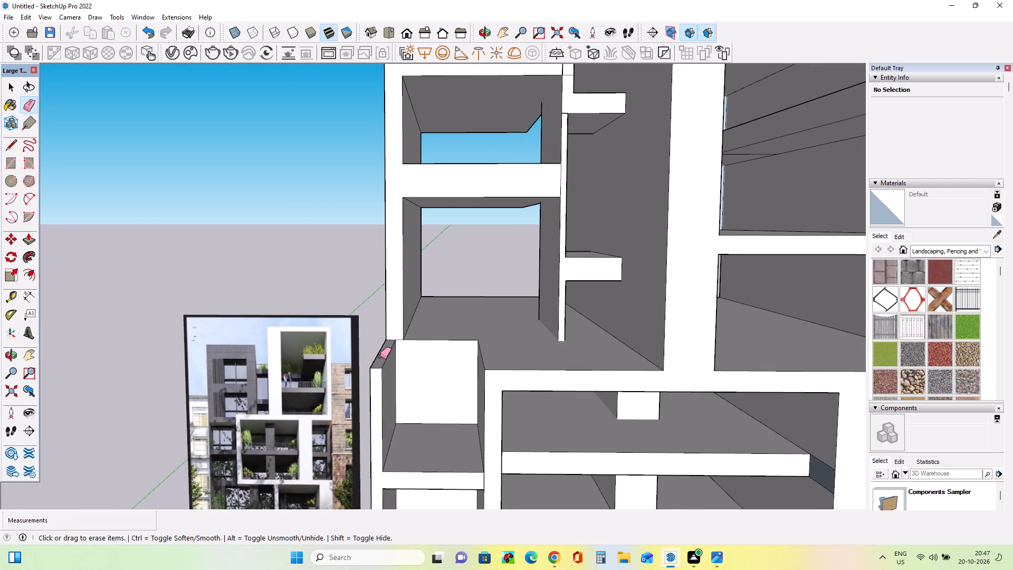
middle_drag(381, 357, 396, 360)
click(6, 164)
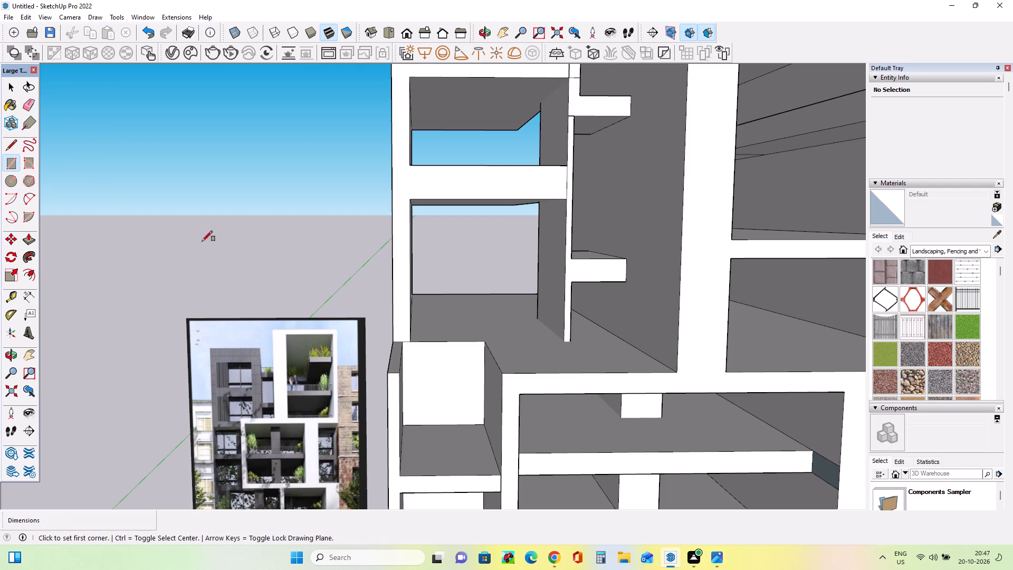
click(405, 345)
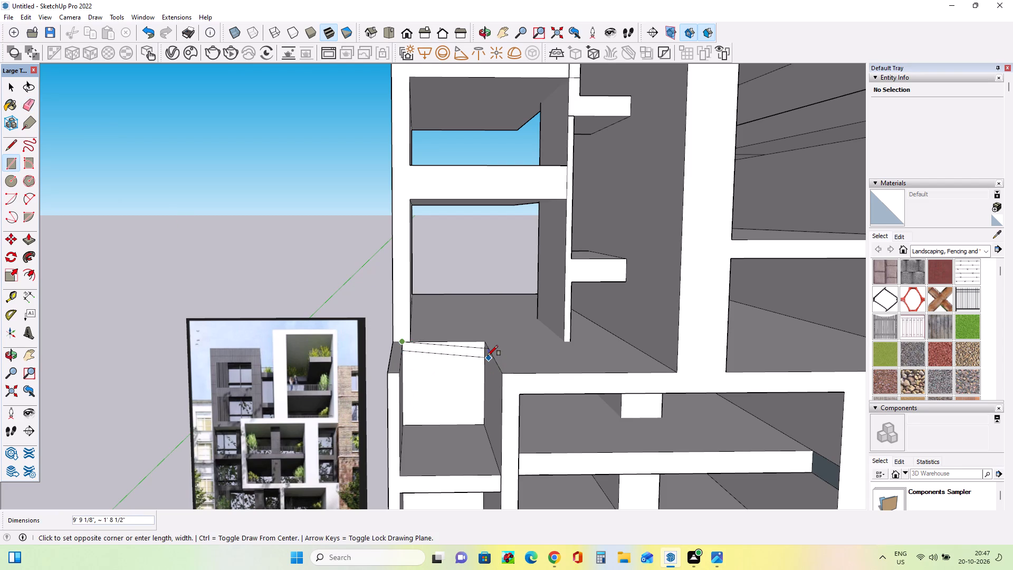
click(486, 355)
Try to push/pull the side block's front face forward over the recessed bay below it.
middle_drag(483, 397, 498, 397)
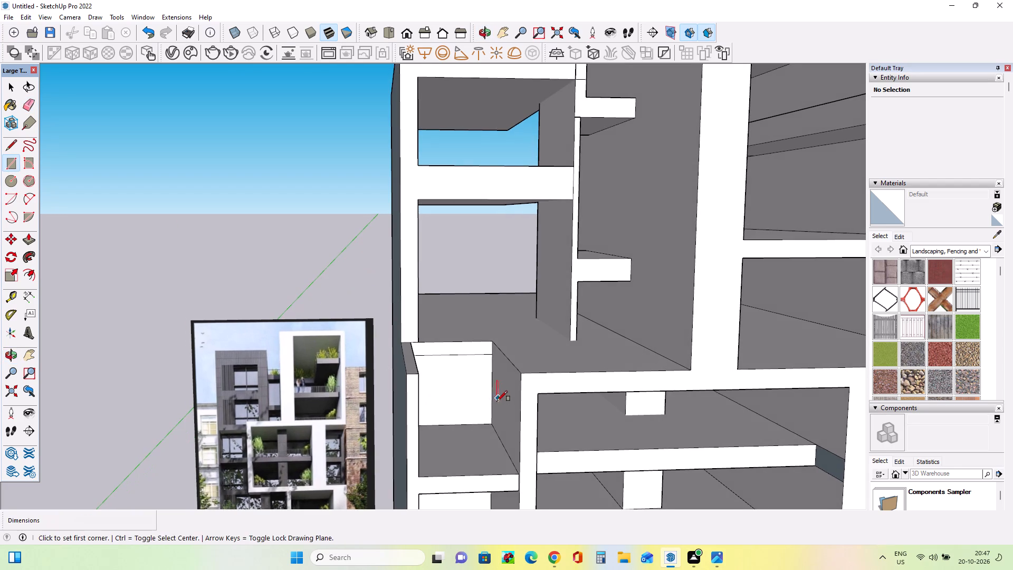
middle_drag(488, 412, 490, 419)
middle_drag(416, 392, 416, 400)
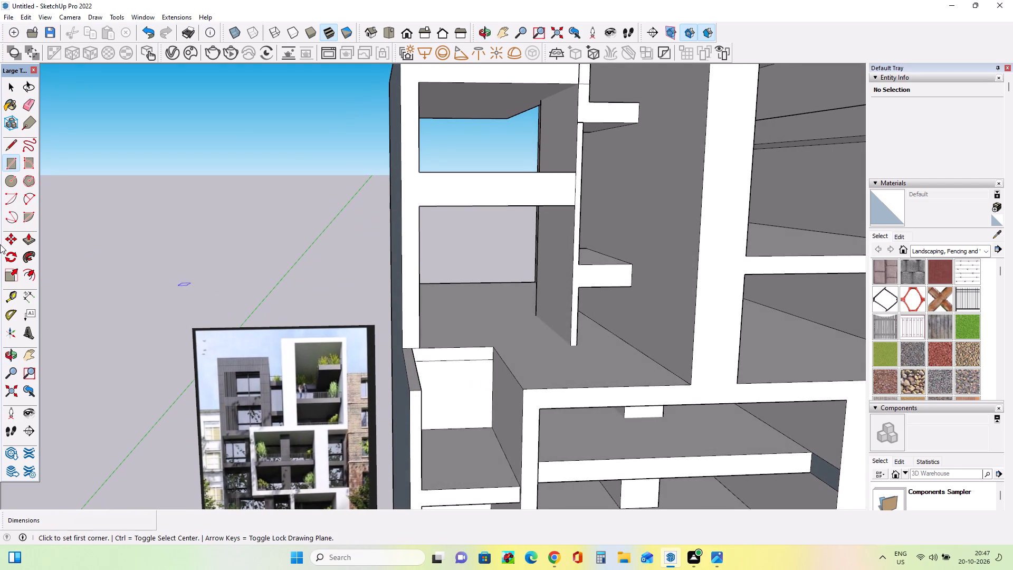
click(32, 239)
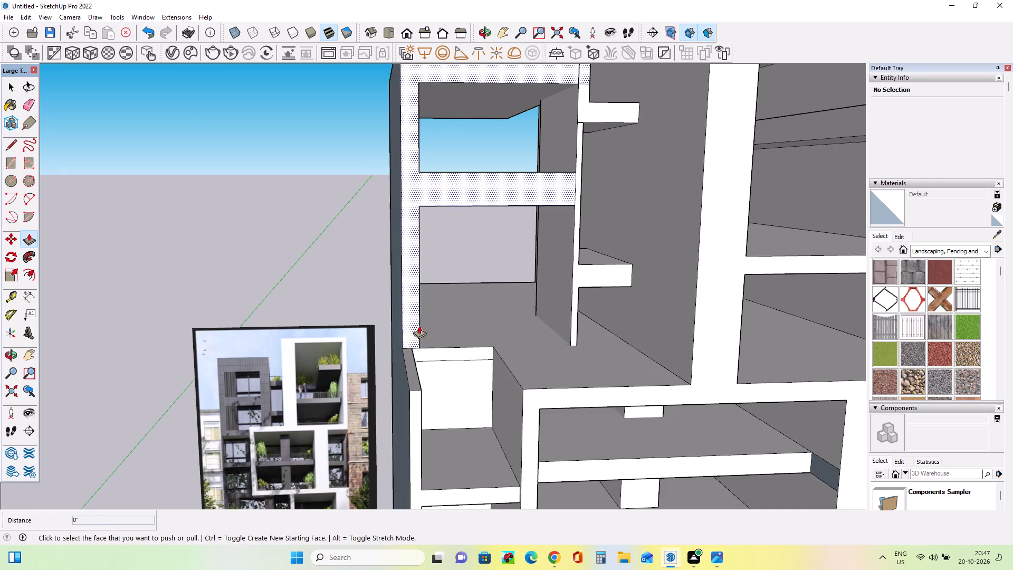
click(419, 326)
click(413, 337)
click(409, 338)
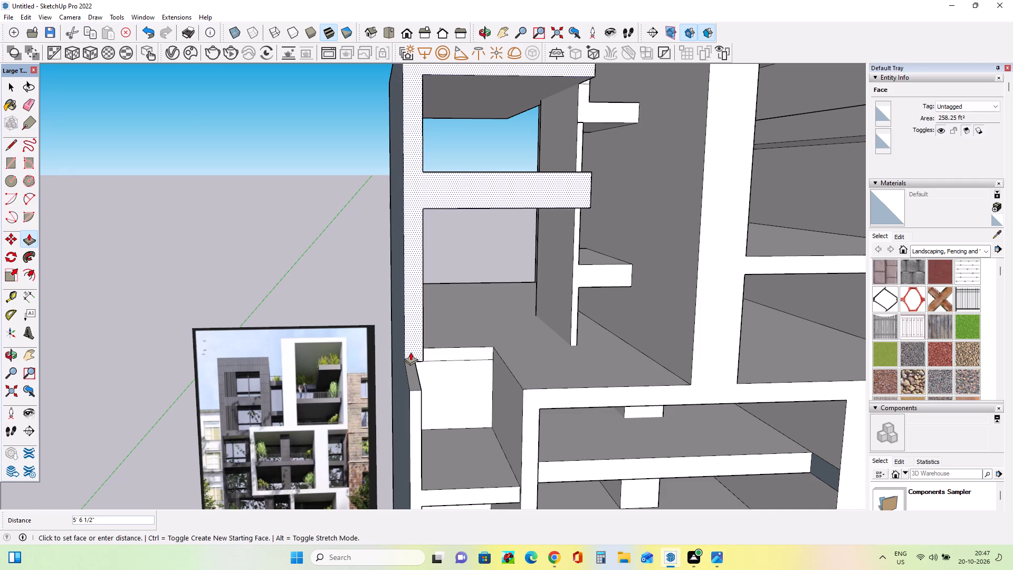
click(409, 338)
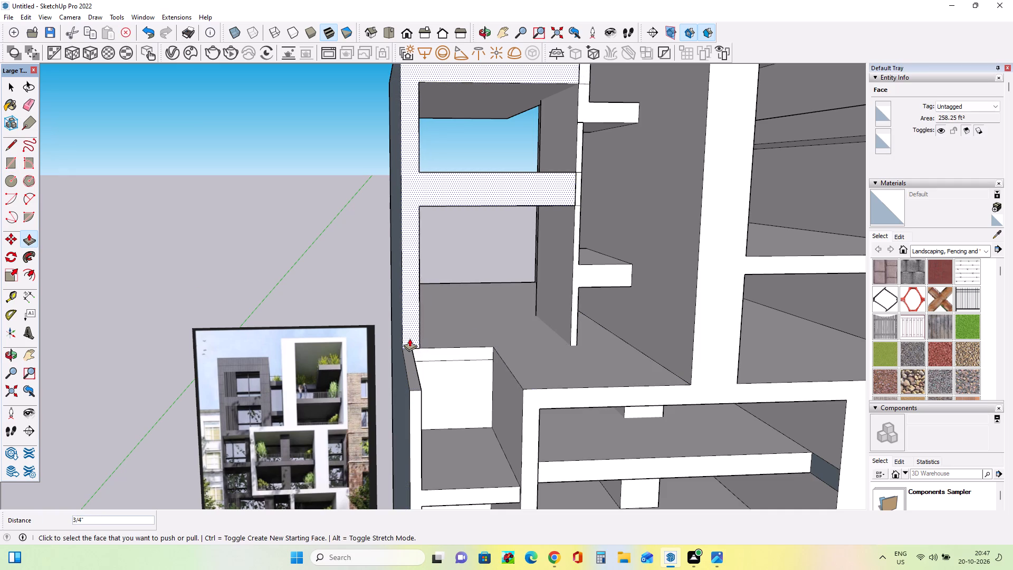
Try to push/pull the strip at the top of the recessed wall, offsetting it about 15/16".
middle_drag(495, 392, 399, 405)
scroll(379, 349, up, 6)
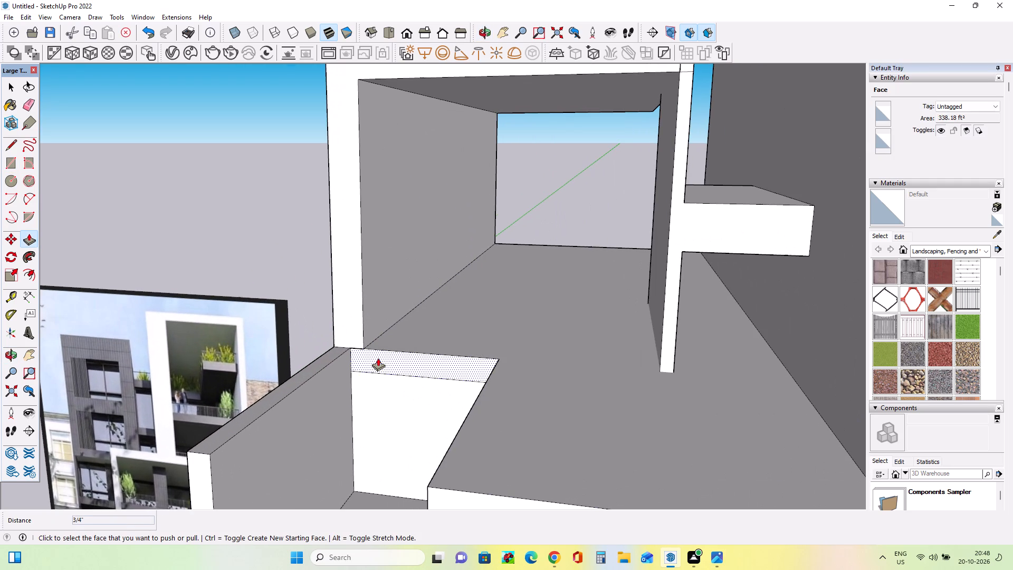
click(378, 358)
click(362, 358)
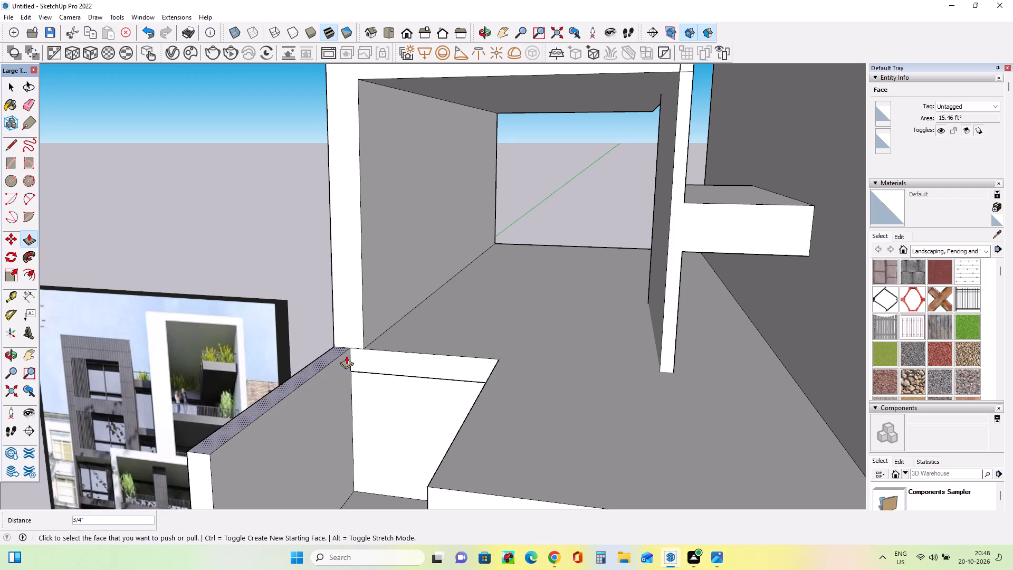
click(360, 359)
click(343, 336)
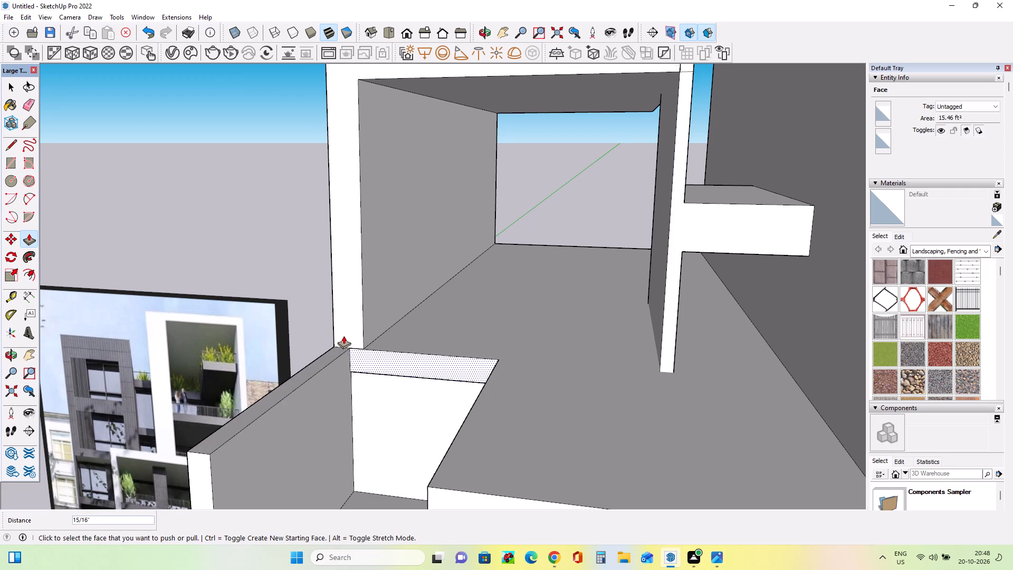
Compare the recessed bay beneath the side block with the same area of the reference photo.
middle_drag(409, 395, 486, 427)
scroll(402, 384, up, 3)
middle_drag(402, 387, 405, 401)
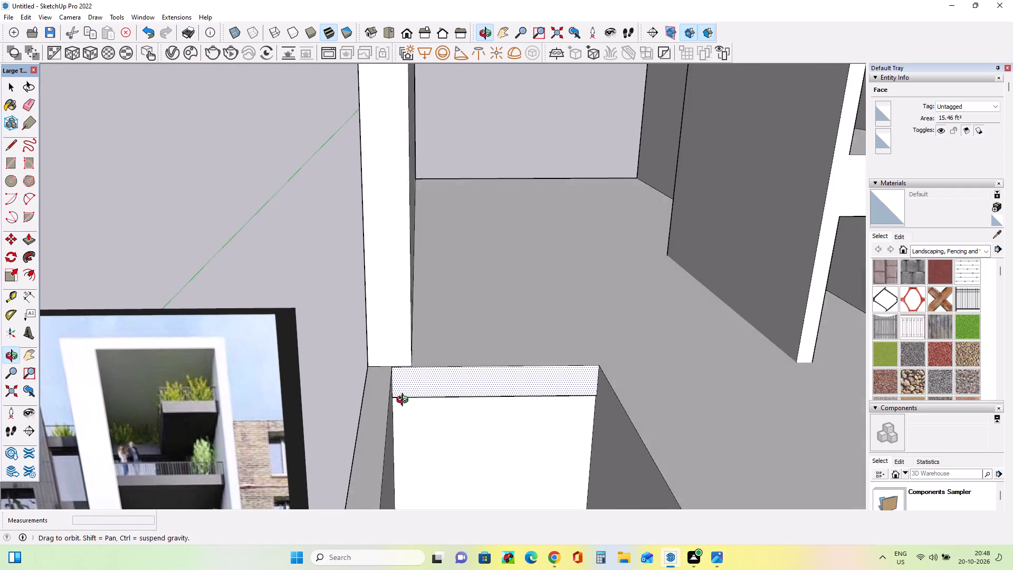
middle_drag(405, 401, 405, 405)
scroll(437, 419, down, 7)
scroll(437, 419, up, 1)
scroll(437, 419, down, 4)
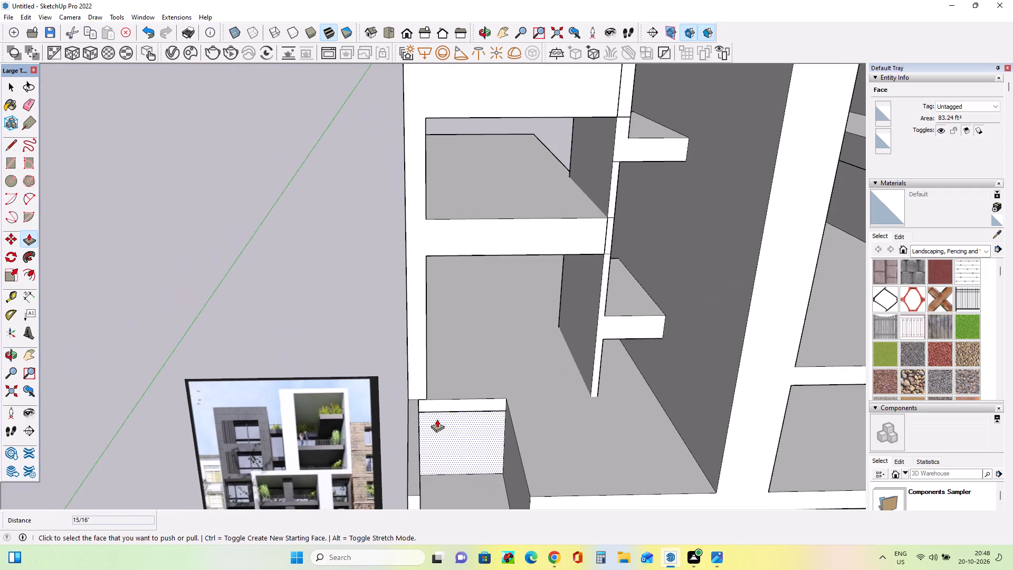
middle_drag(443, 435, 470, 385)
scroll(474, 411, up, 1)
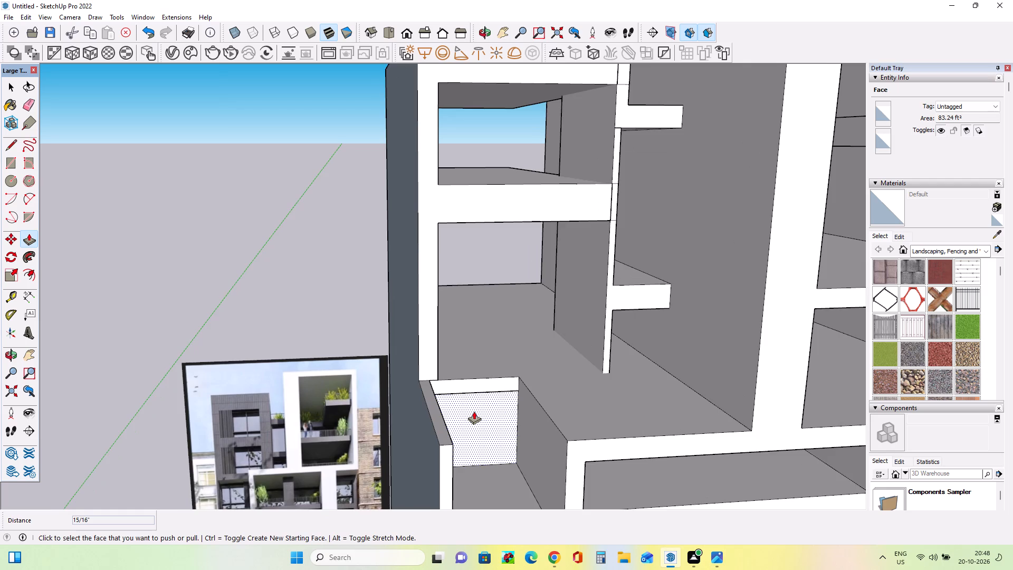
scroll(474, 411, up, 1)
middle_drag(474, 411, 494, 370)
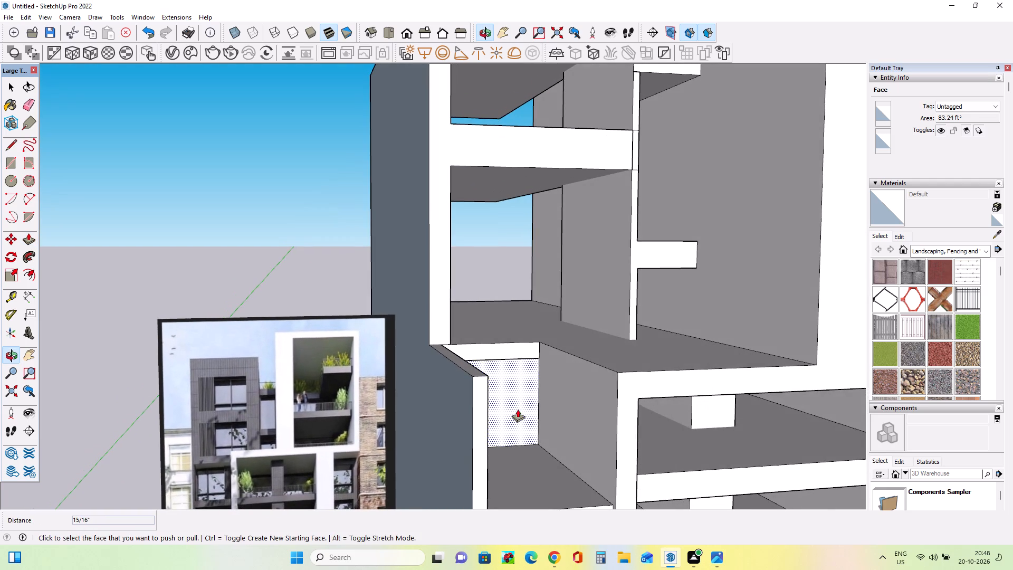
middle_drag(517, 409, 477, 401)
scroll(477, 401, down, 3)
middle_drag(477, 401, 477, 401)
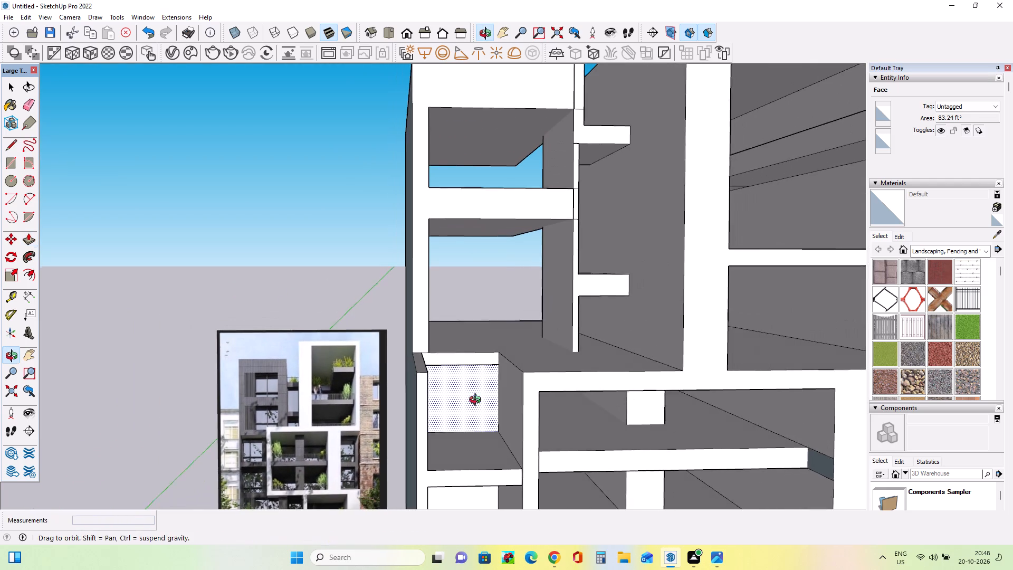
middle_drag(477, 401, 479, 412)
scroll(262, 470, up, 15)
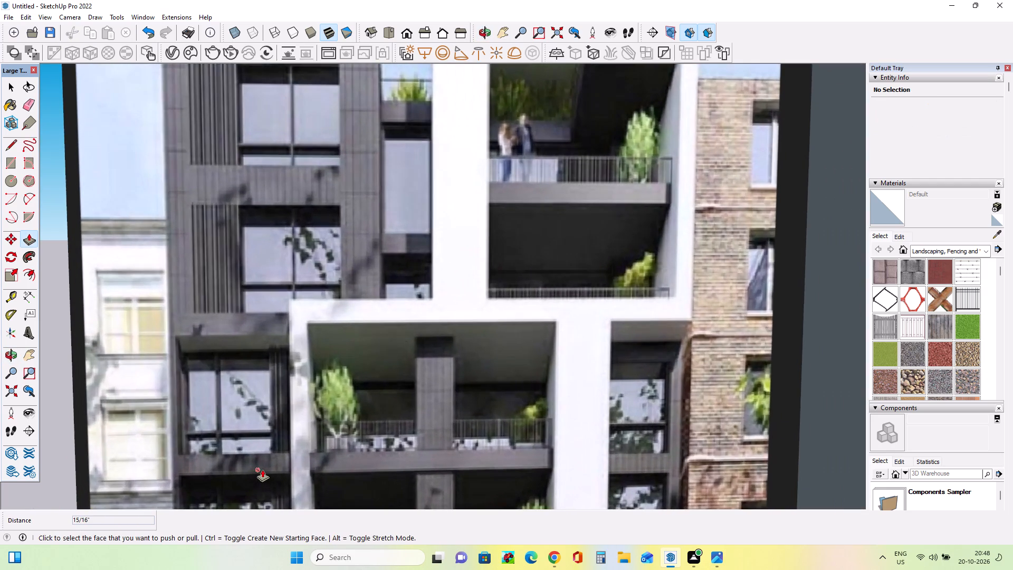
scroll(262, 469, down, 5)
scroll(262, 469, up, 1)
scroll(262, 469, down, 20)
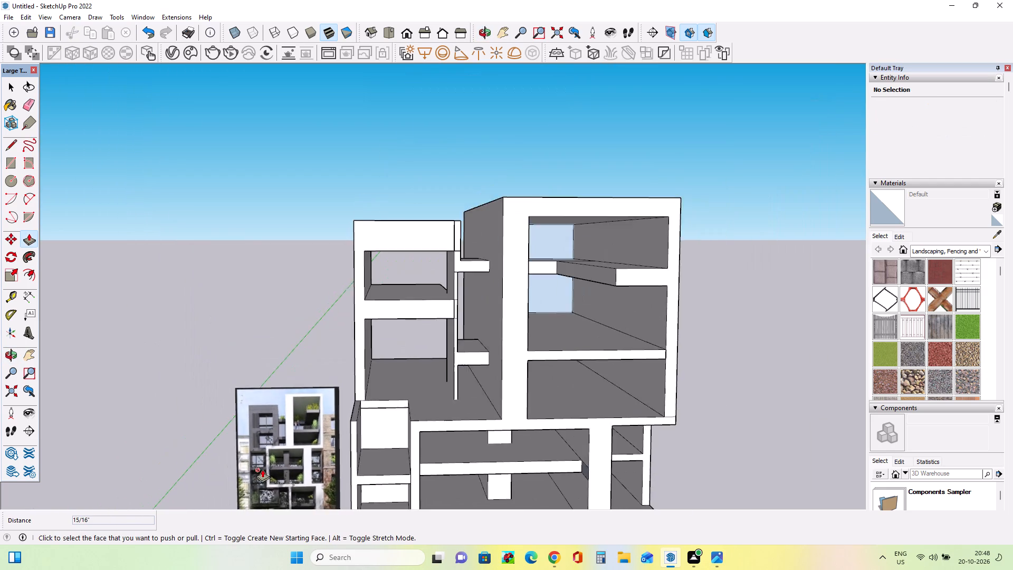
Push/pull the side block's front face forward about 16' 6 1/4" to the front end of the side wall below.
middle_drag(339, 455, 347, 501)
click(351, 403)
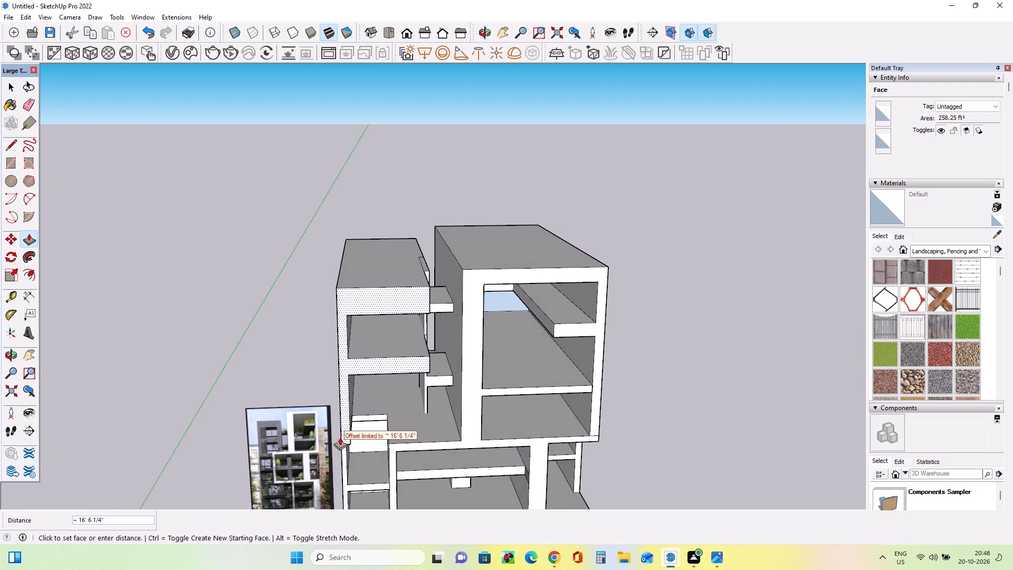
click(340, 440)
Push/pull the strip atop the recessed wall forward about 16' 5 5/16", flush with the side wall's front, to form a slab over the bay.
middle_drag(399, 464, 400, 396)
scroll(345, 438, up, 3)
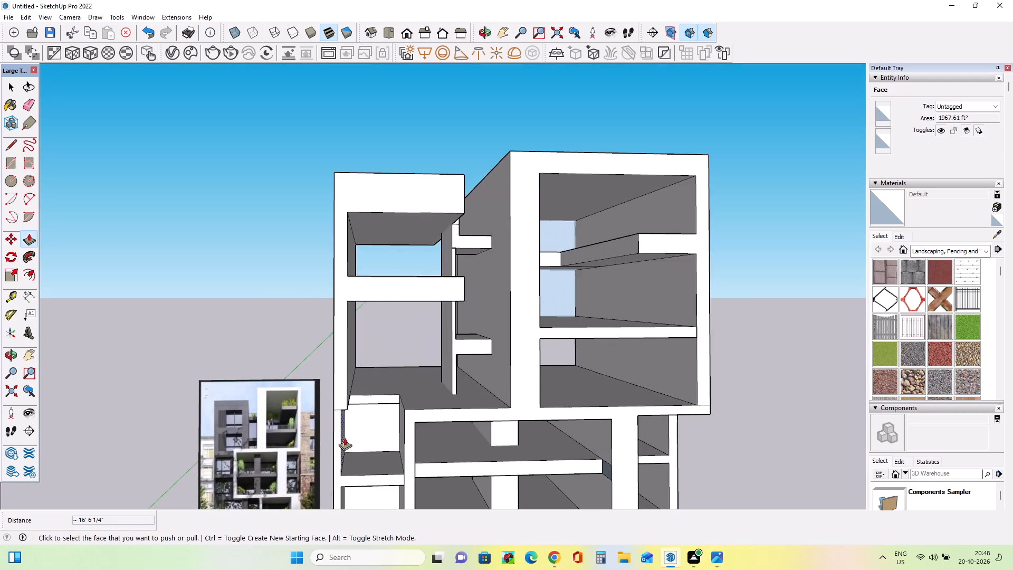
middle_drag(368, 438, 378, 370)
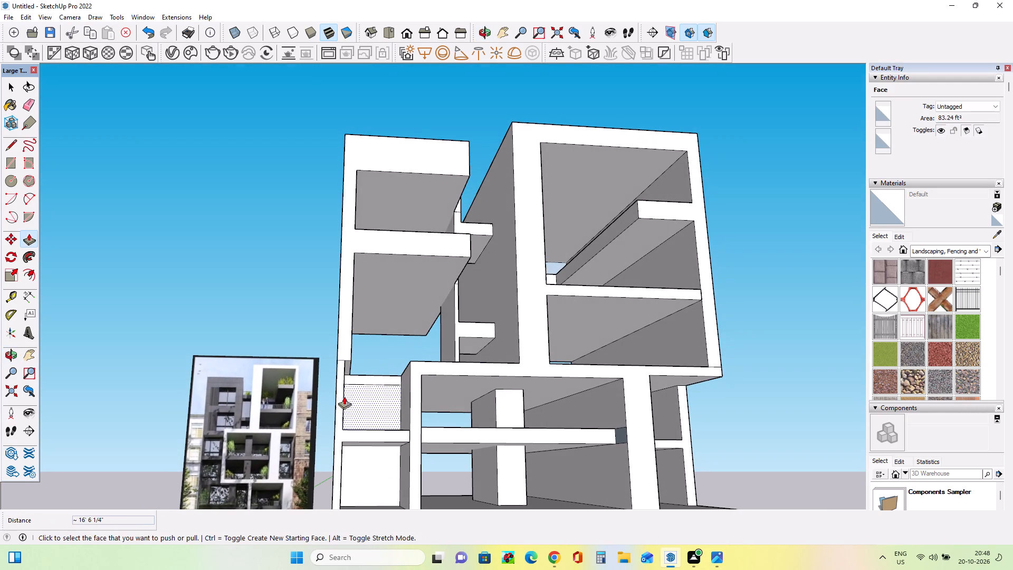
middle_drag(367, 401, 378, 426)
scroll(255, 470, up, 3)
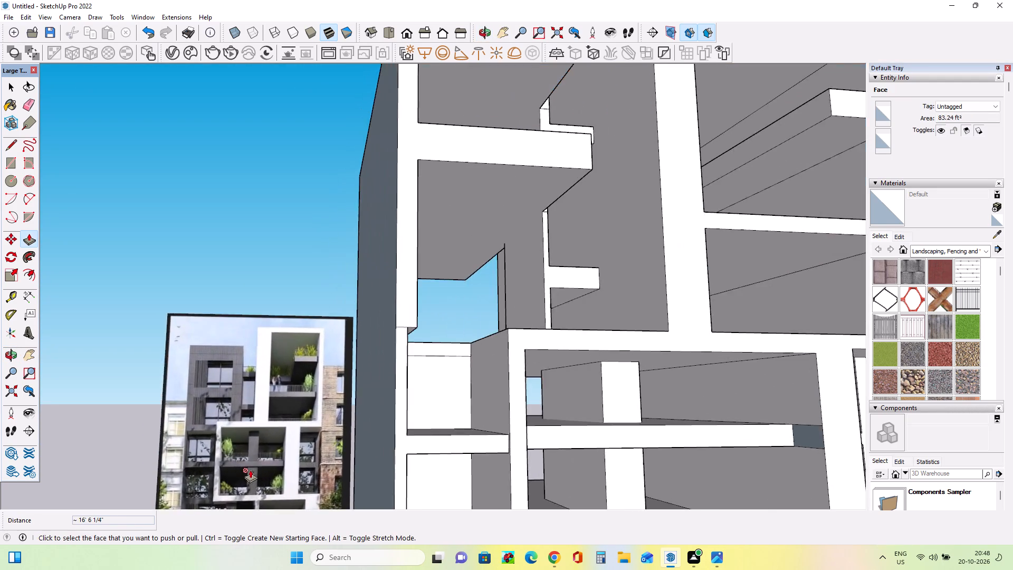
scroll(250, 470, up, 12)
scroll(197, 468, down, 3)
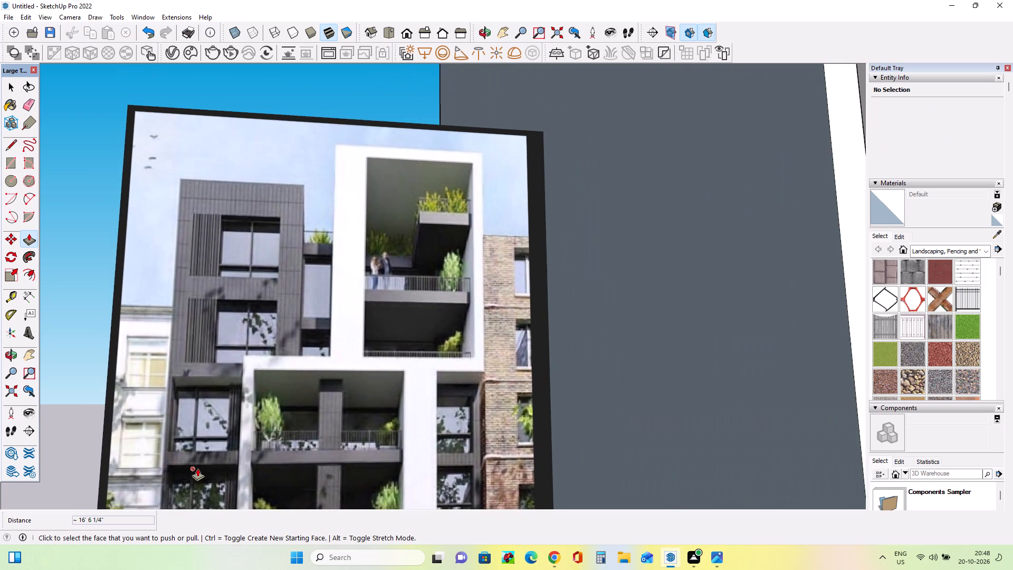
scroll(197, 468, down, 16)
middle_drag(331, 450, 311, 486)
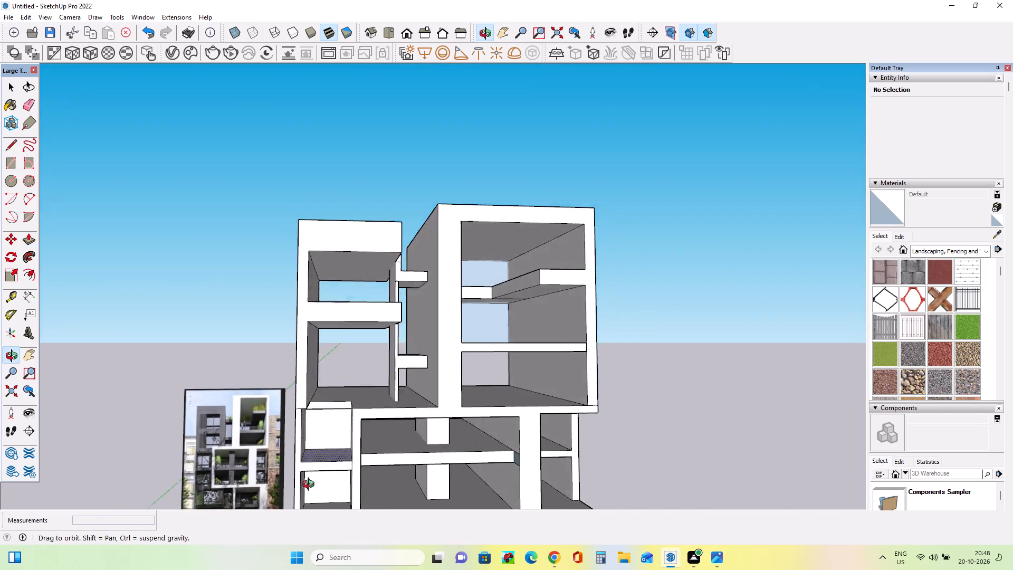
middle_drag(311, 486, 310, 486)
scroll(306, 469, down, 1)
scroll(313, 414, up, 8)
middle_drag(316, 413, 348, 377)
scroll(348, 377, down, 2)
middle_drag(348, 377, 331, 403)
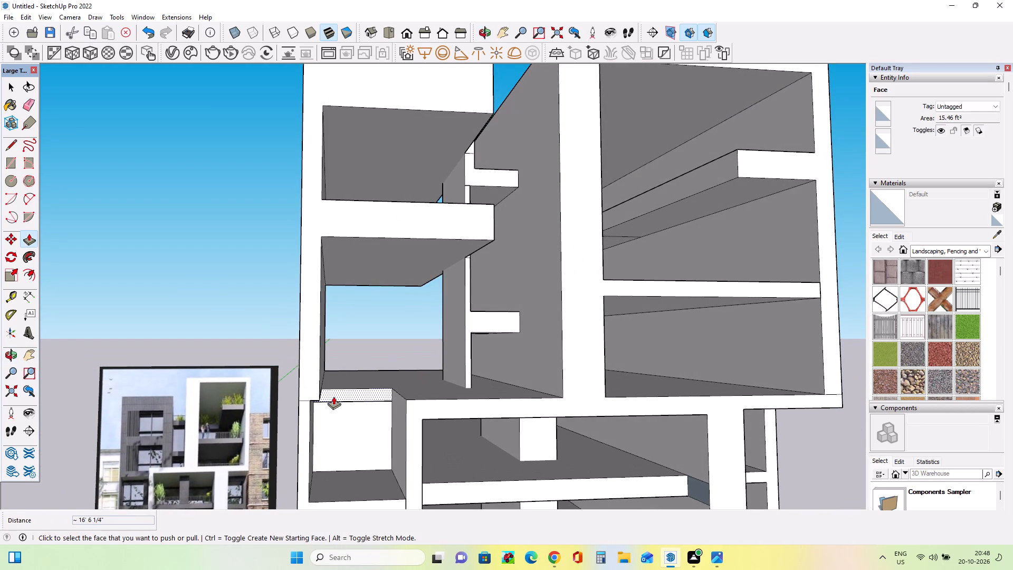
click(333, 395)
click(316, 404)
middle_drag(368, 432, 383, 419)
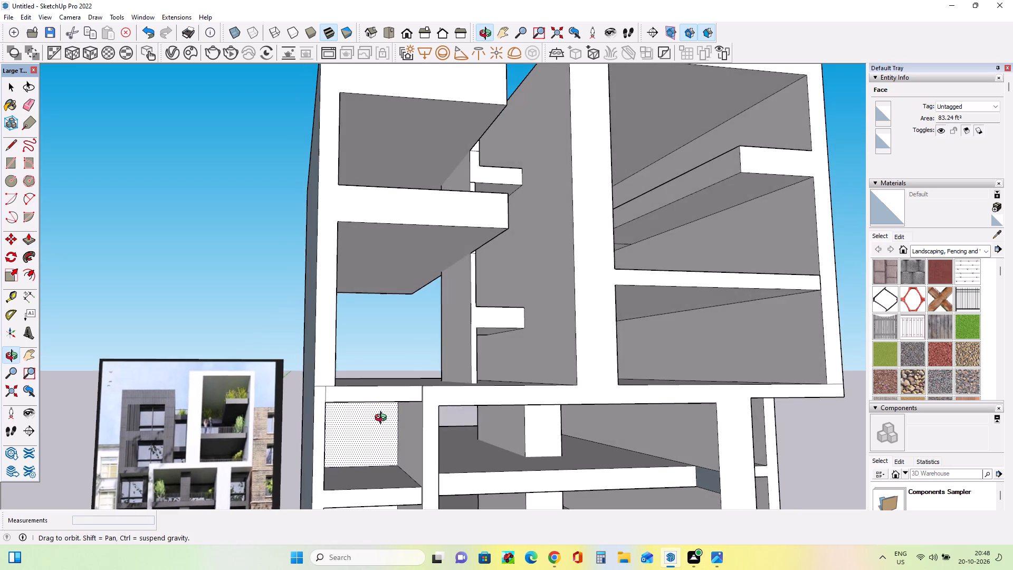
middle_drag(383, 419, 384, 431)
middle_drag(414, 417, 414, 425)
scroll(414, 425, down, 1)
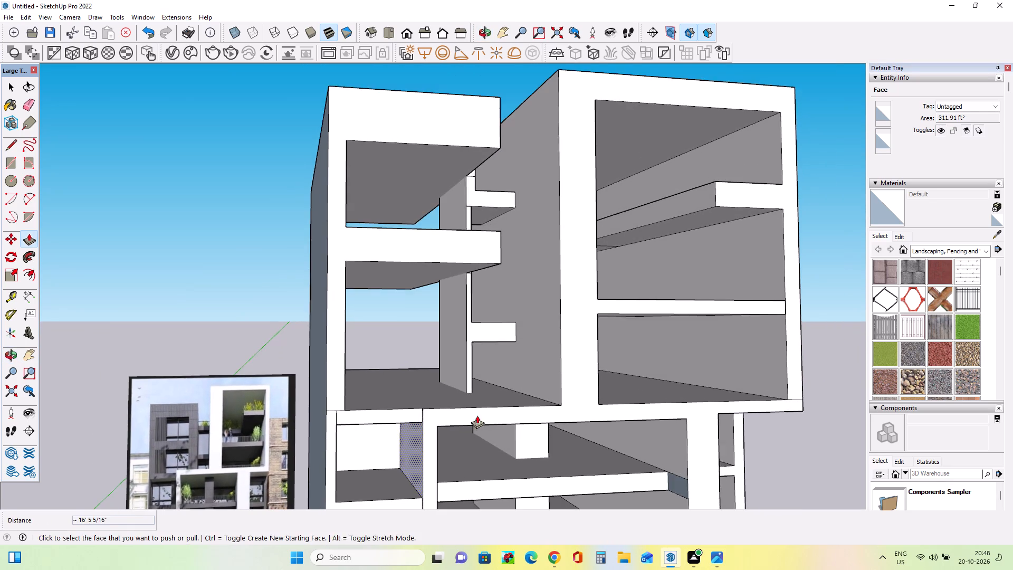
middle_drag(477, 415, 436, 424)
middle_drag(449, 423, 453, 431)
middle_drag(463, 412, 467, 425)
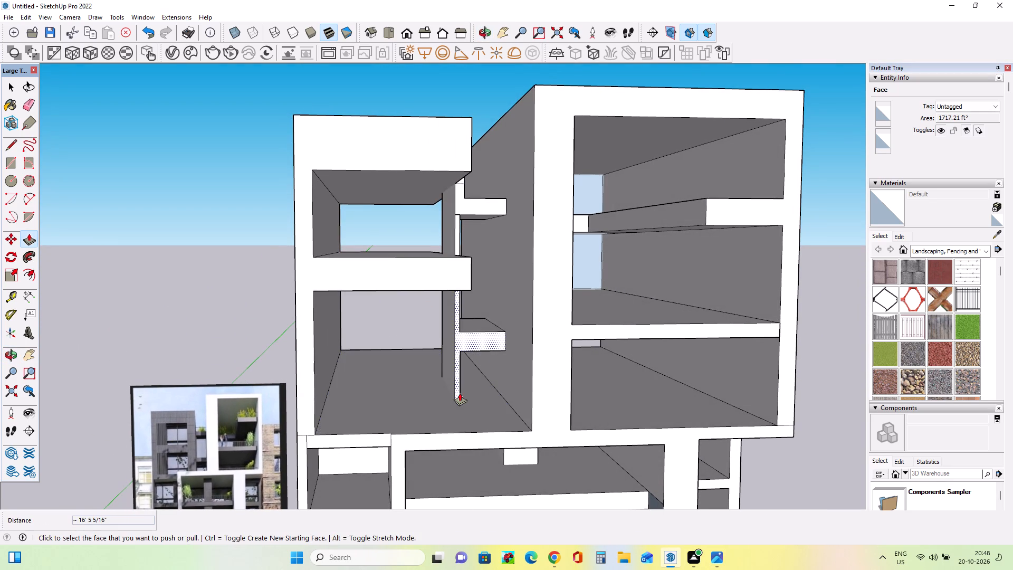
Push/pull the front face of the partition wall and its lower slab forward 14' 10 3/8" to the floor's front edge.
click(457, 395)
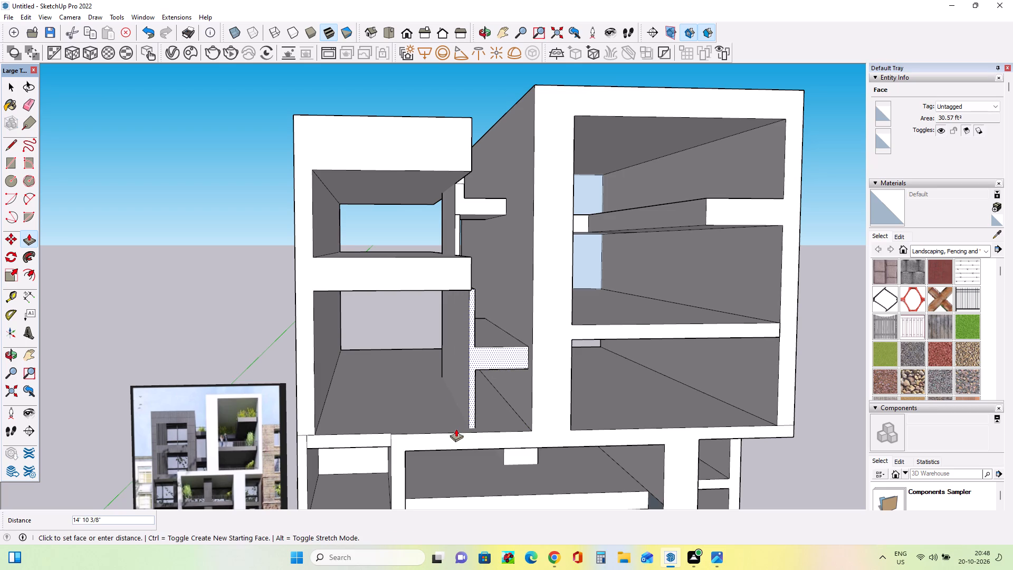
click(456, 429)
Push/pull the side block's front face about 1' 8 5/8", flush with the partition wall's front.
click(450, 274)
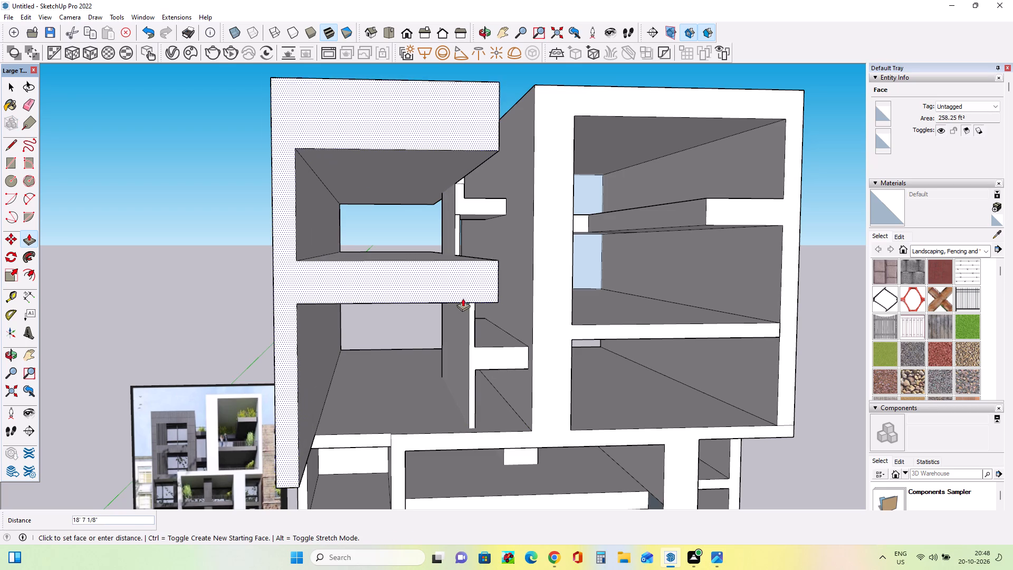
click(473, 335)
Push/pull the narrow top of the partition wall up about 3' 10 5/16" alongside the side block's middle slab.
middle_drag(502, 393, 502, 441)
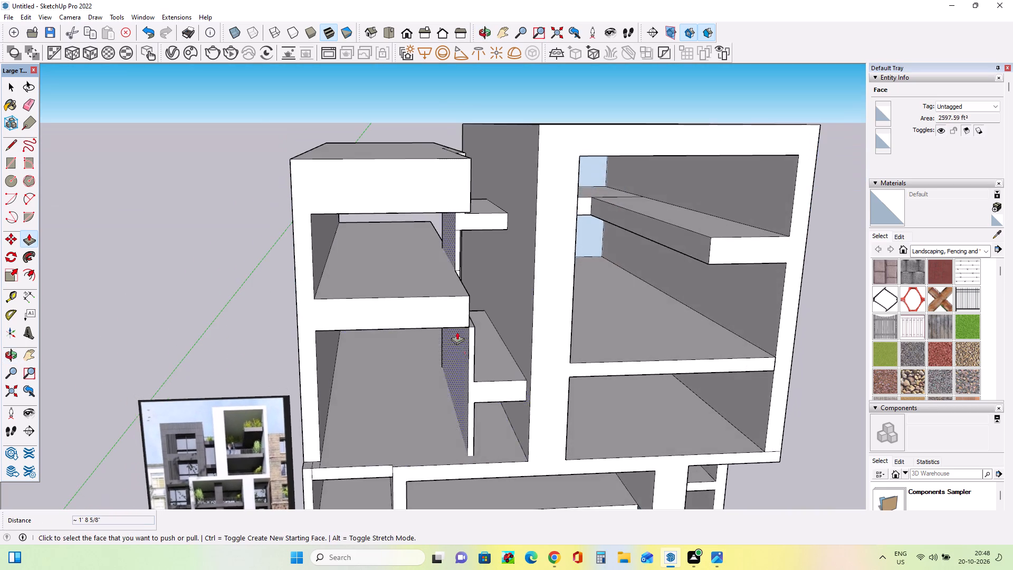
scroll(453, 309, up, 4)
middle_drag(511, 354, 422, 374)
scroll(364, 332, up, 3)
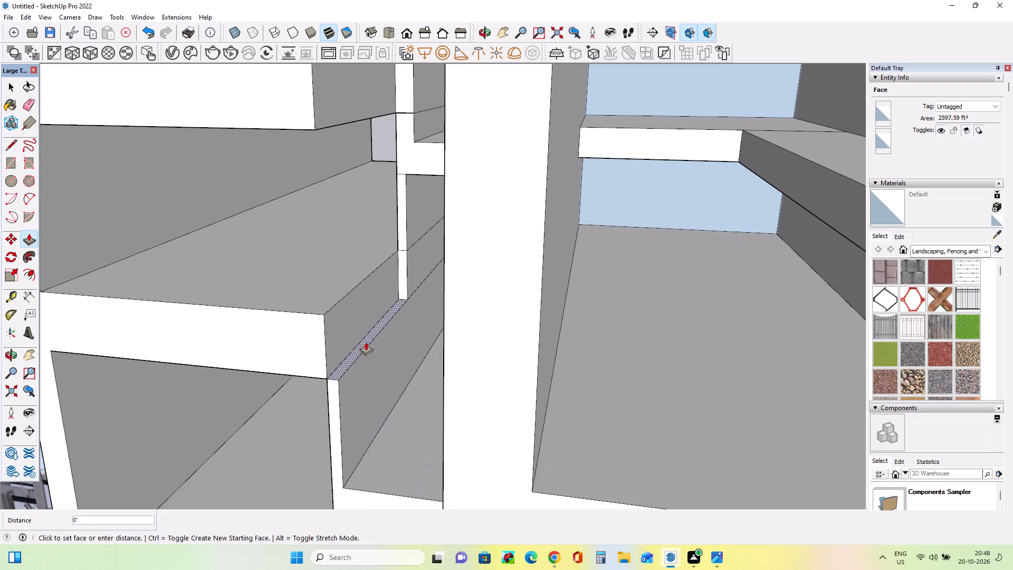
click(366, 342)
click(322, 296)
Push/pull the narrow front face of the wall above the middle slab forward 14' 10 3/8", flush with the wall below.
middle_drag(384, 364, 469, 364)
scroll(469, 364, down, 4)
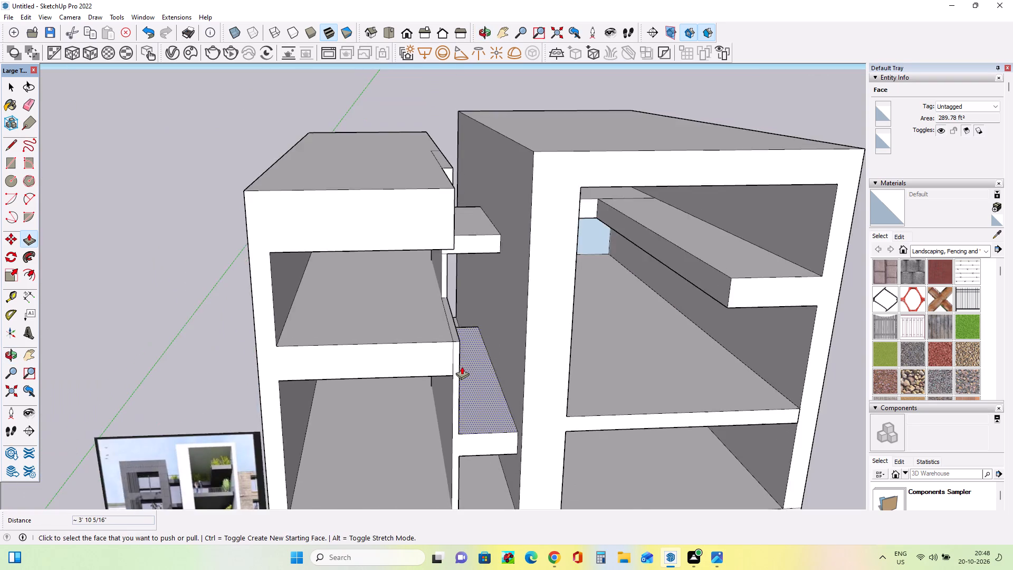
scroll(462, 366, down, 13)
middle_drag(462, 384, 461, 304)
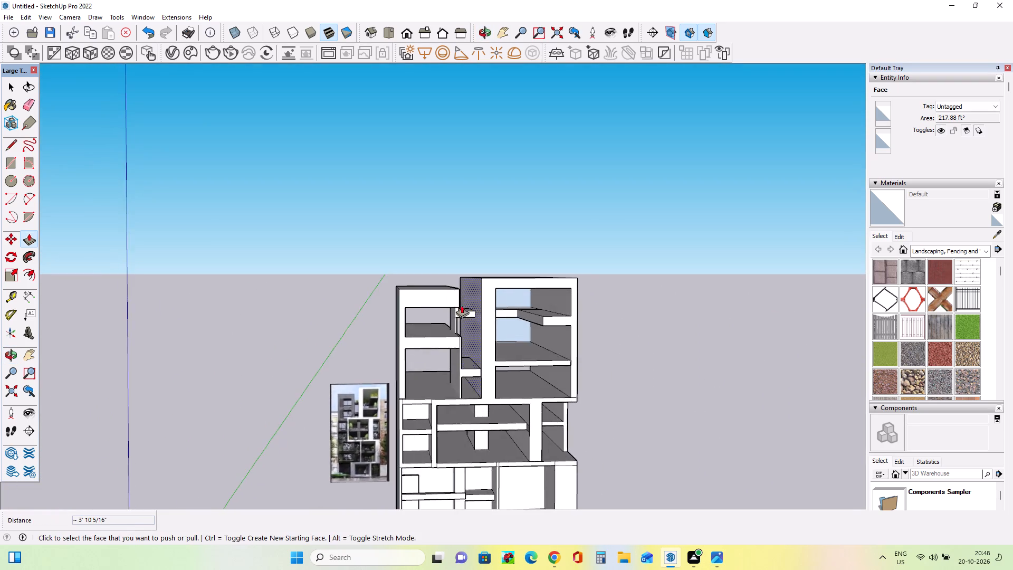
scroll(460, 307, up, 10)
middle_drag(469, 345, 418, 385)
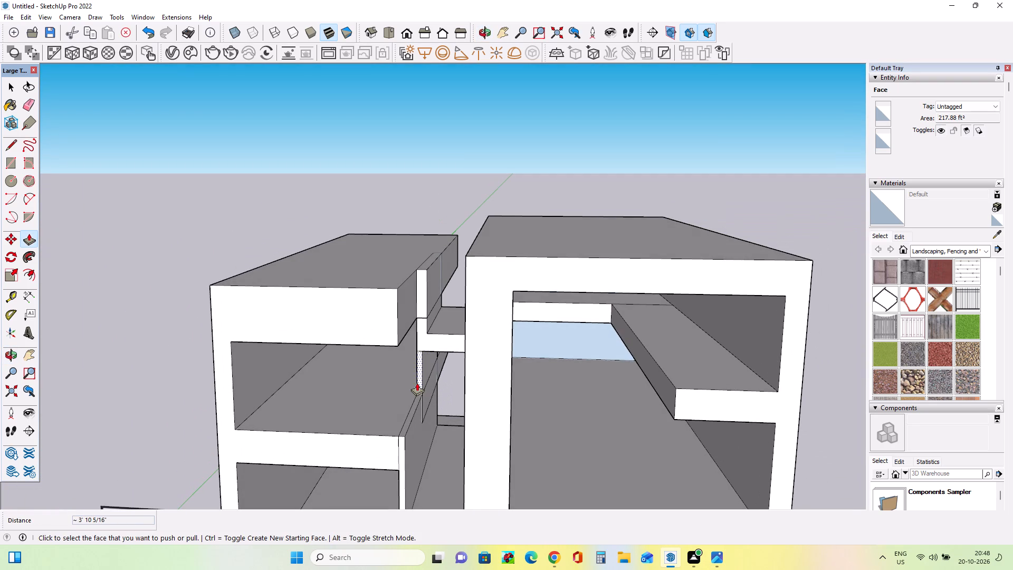
click(417, 383)
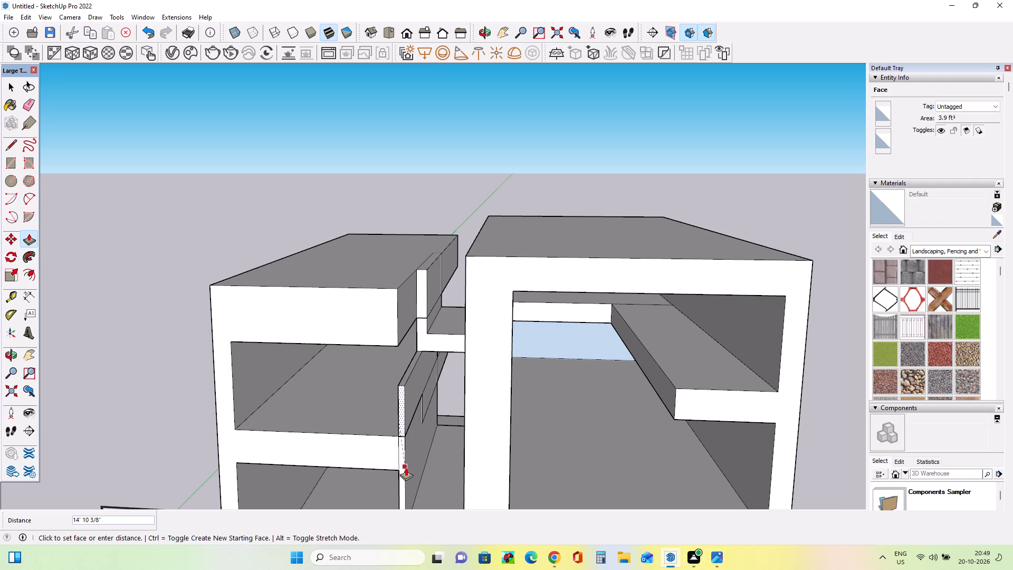
click(406, 468)
Push/pull the upper connecting slab's L-shaped front face forward 6' 6" and another 8' 4 5/8", flush with the partition wall.
scroll(412, 314, up, 4)
middle_drag(418, 328, 426, 351)
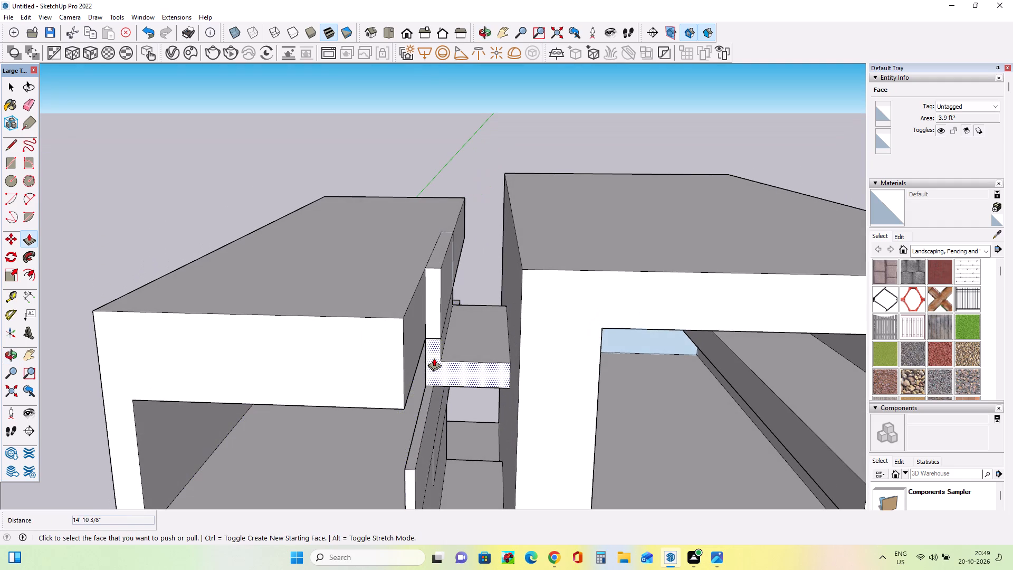
click(434, 358)
click(425, 386)
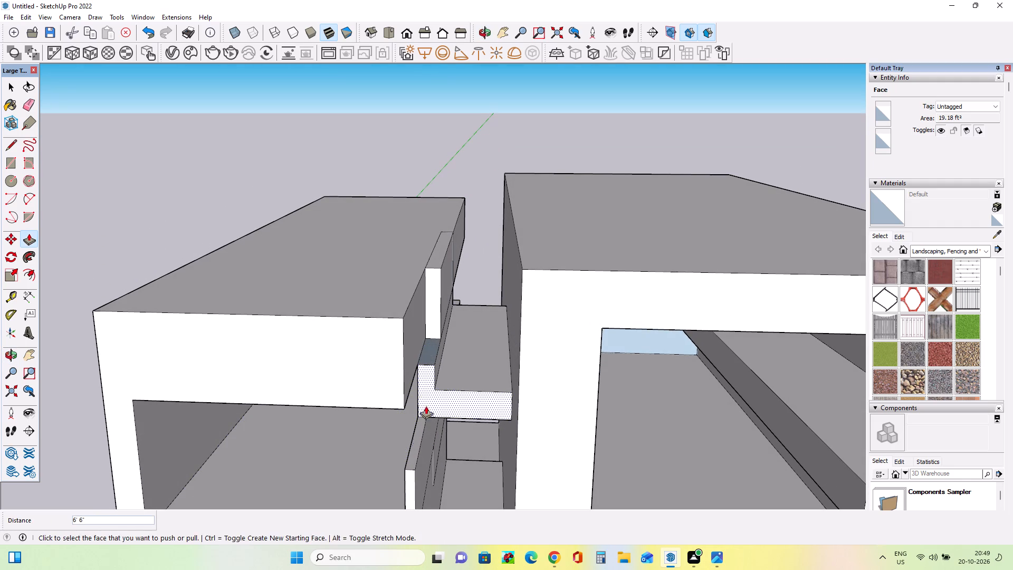
middle_drag(428, 423, 427, 320)
scroll(427, 320, down, 7)
middle_drag(451, 364, 455, 371)
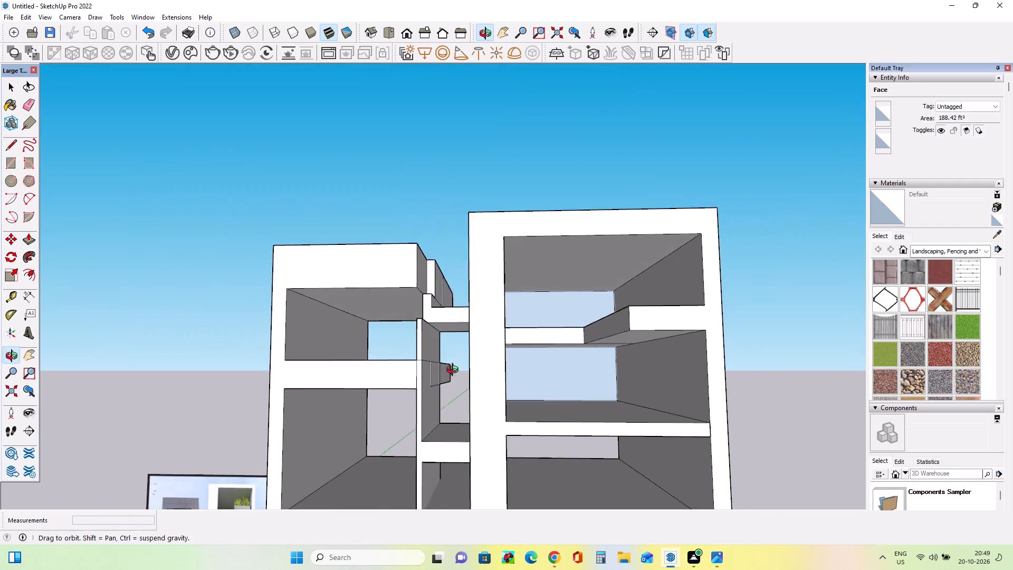
middle_drag(455, 371, 465, 393)
scroll(422, 306, up, 8)
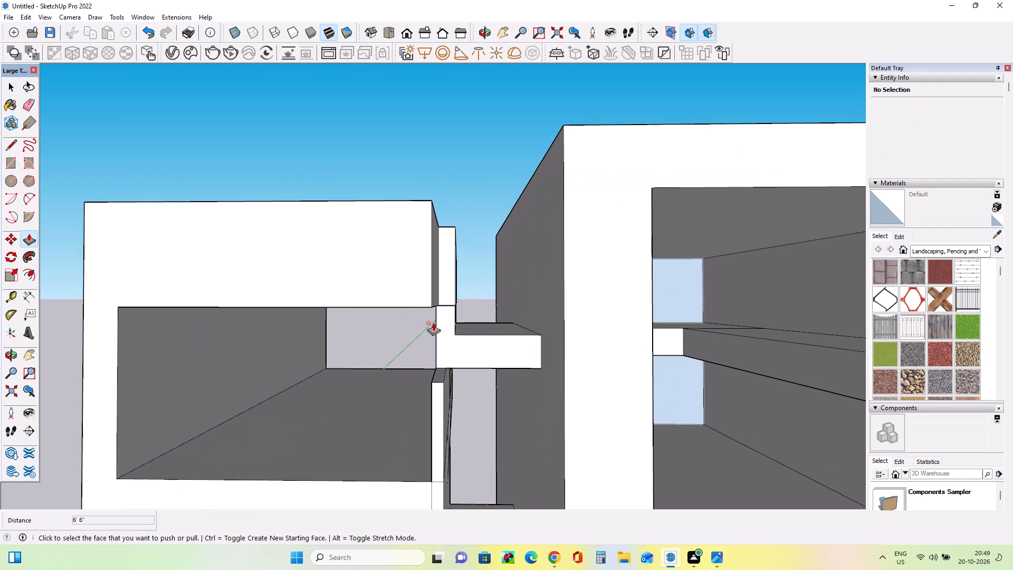
middle_drag(434, 318, 437, 311)
click(446, 325)
click(449, 376)
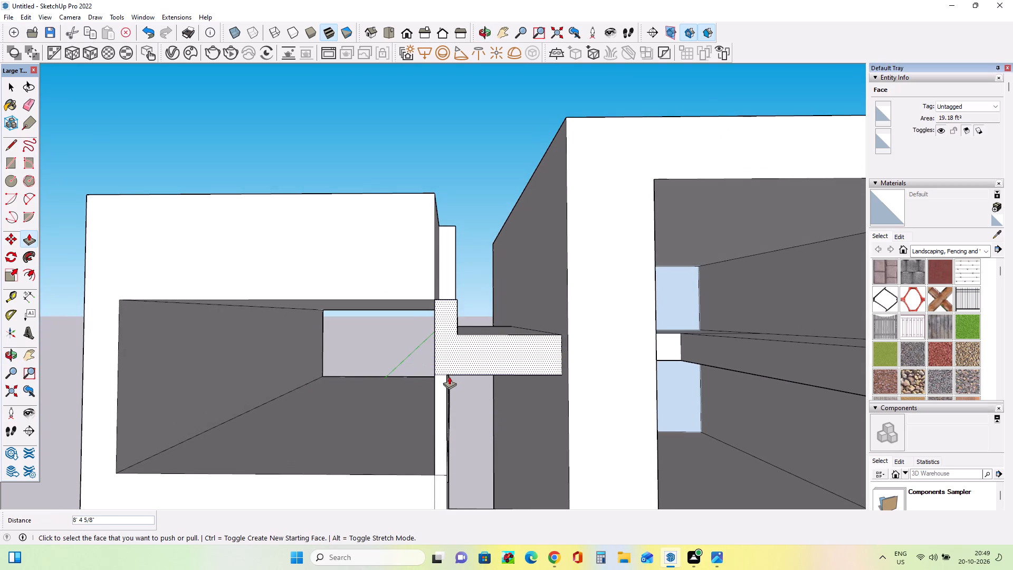
Push/pull the topmost wall strip beside the side block forward 14' 10 3/8", flush with the block's front.
click(451, 267)
click(418, 278)
Draw a vertical edge across the upper connecting slab's front face, separating the slab from the wall strip.
scroll(475, 348, down, 6)
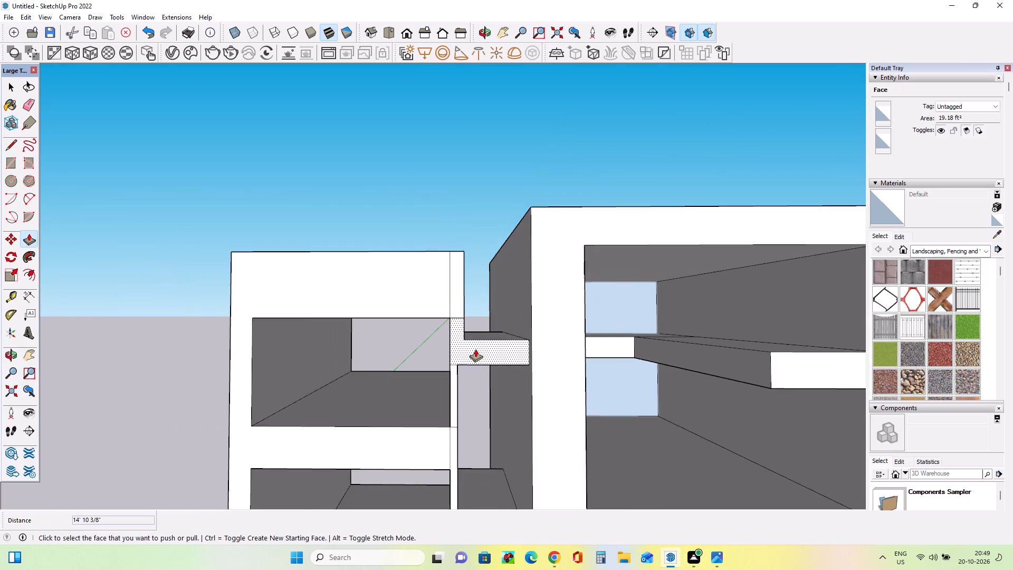
scroll(475, 349, down, 15)
middle_drag(483, 386, 488, 420)
scroll(477, 411, up, 2)
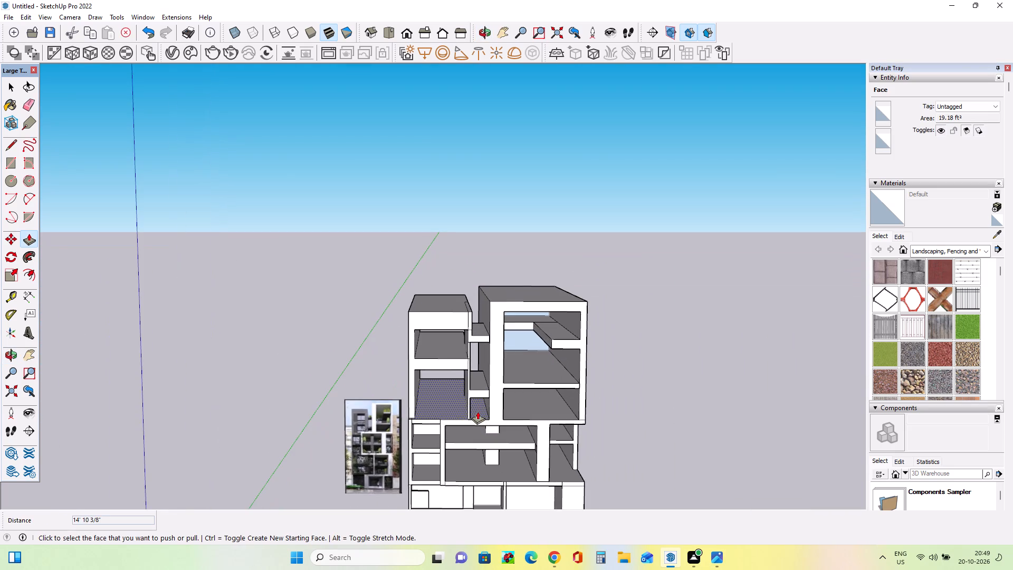
scroll(477, 411, up, 1)
middle_drag(475, 409, 448, 398)
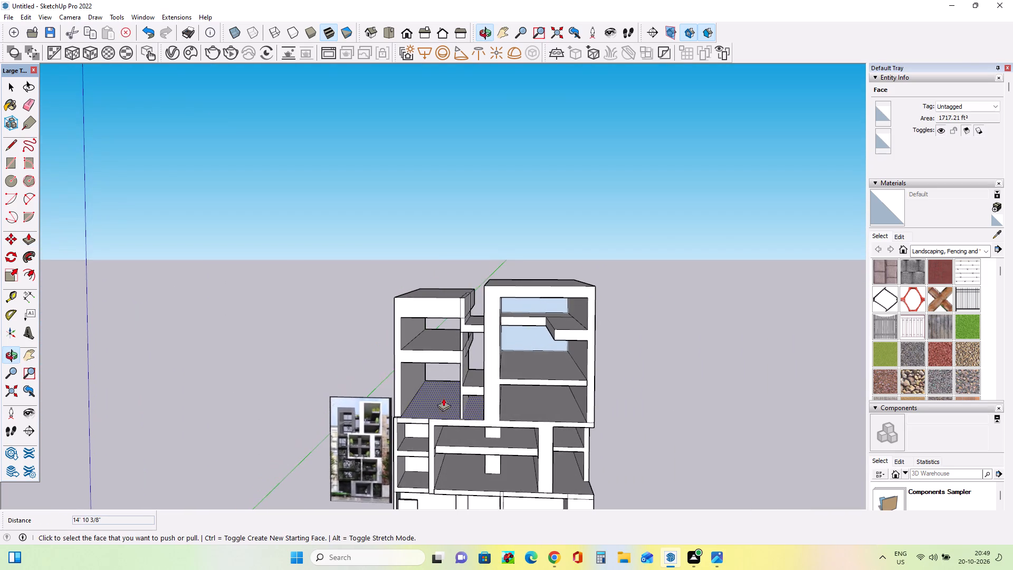
scroll(462, 403, up, 7)
middle_drag(471, 401, 478, 404)
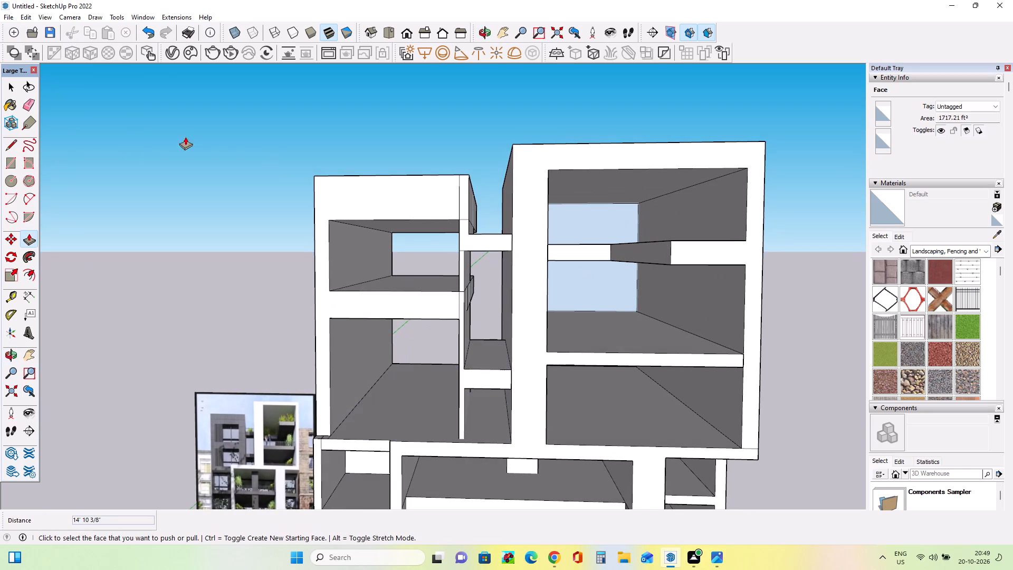
click(8, 143)
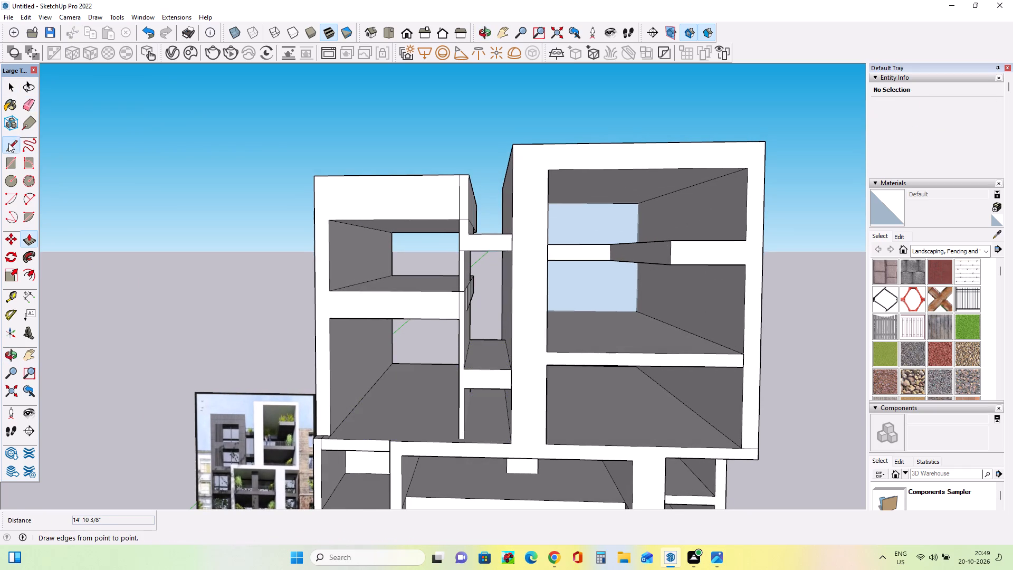
scroll(481, 244, up, 6)
click(461, 225)
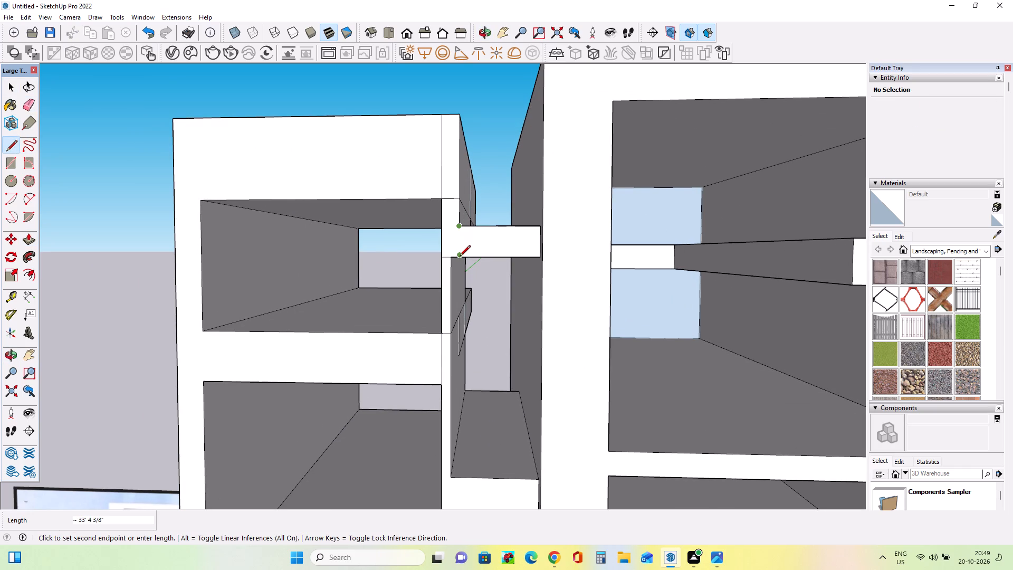
click(459, 258)
middle_drag(470, 251, 498, 286)
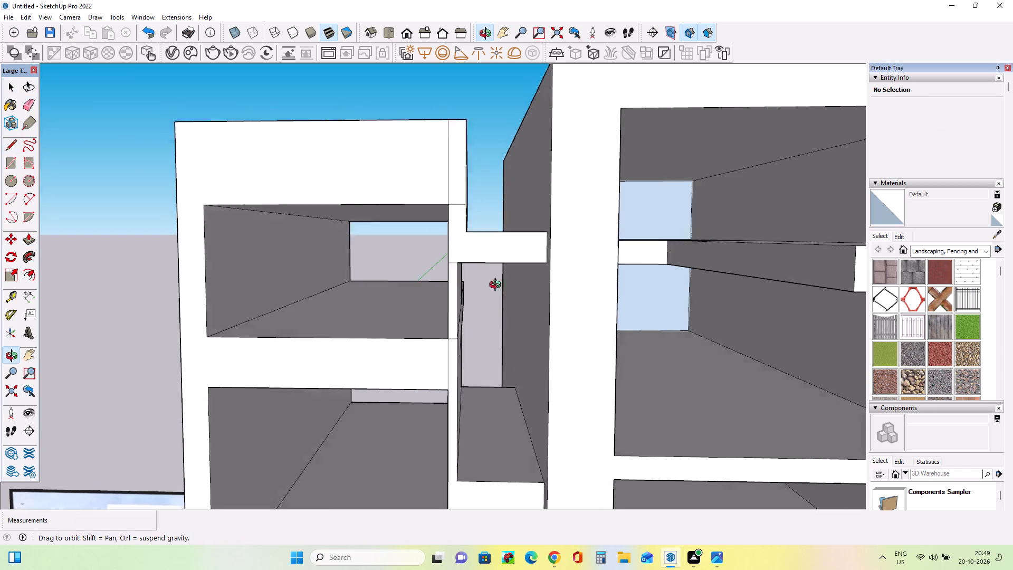
middle_drag(498, 286, 502, 296)
click(486, 294)
click(485, 264)
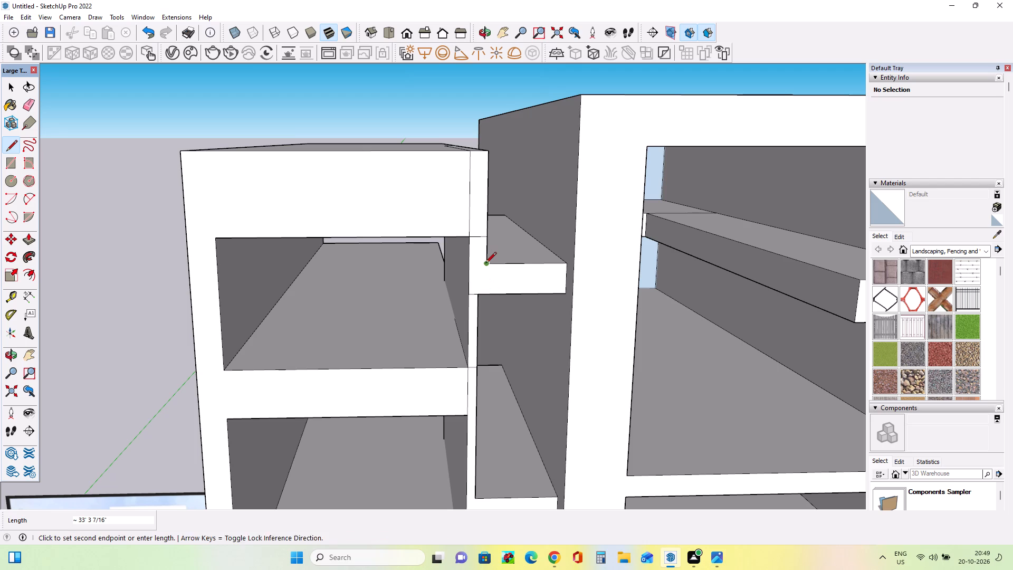
click(488, 298)
Push/pull the upper connecting slab's front face back 5' 6 3/4", recessing it behind the wall front.
middle_drag(494, 318, 496, 330)
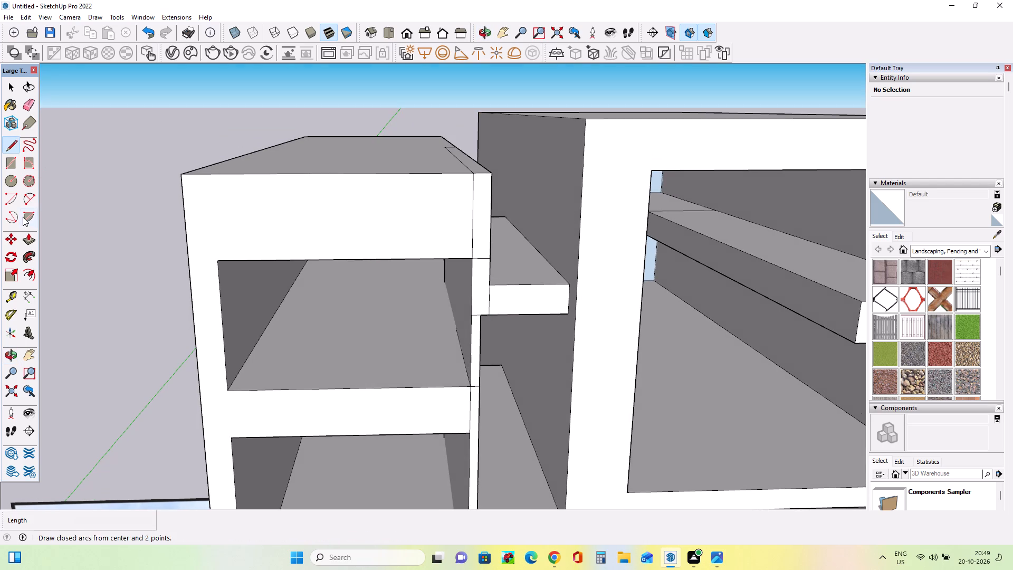
click(35, 238)
click(518, 300)
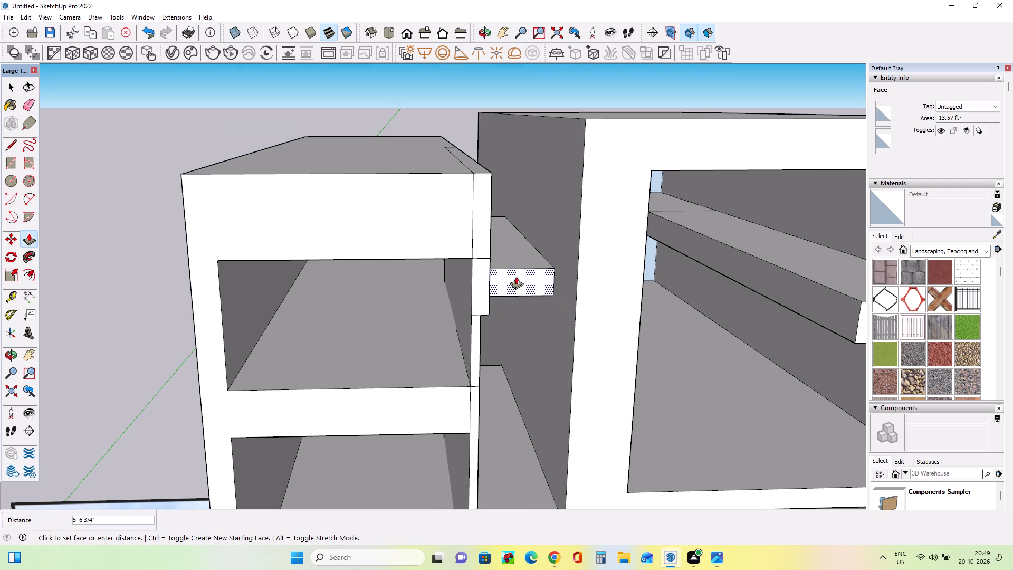
click(516, 276)
Erase the stray edges beneath the recessed upper slab, where it meets the partition wall.
middle_drag(508, 319, 452, 271)
scroll(404, 273, up, 2)
middle_drag(410, 253, 431, 171)
scroll(418, 127, up, 3)
middle_drag(423, 144, 429, 188)
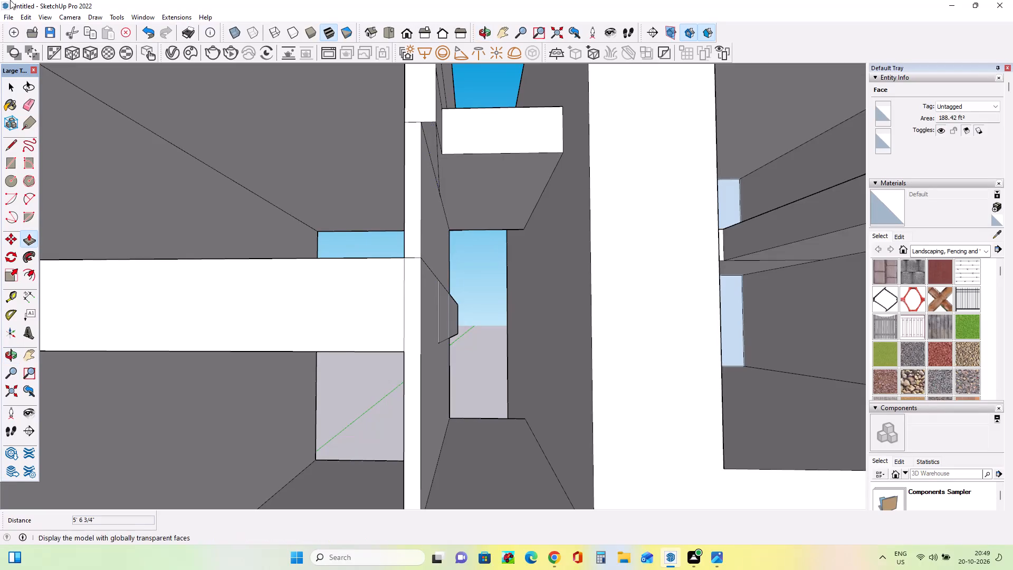
click(28, 101)
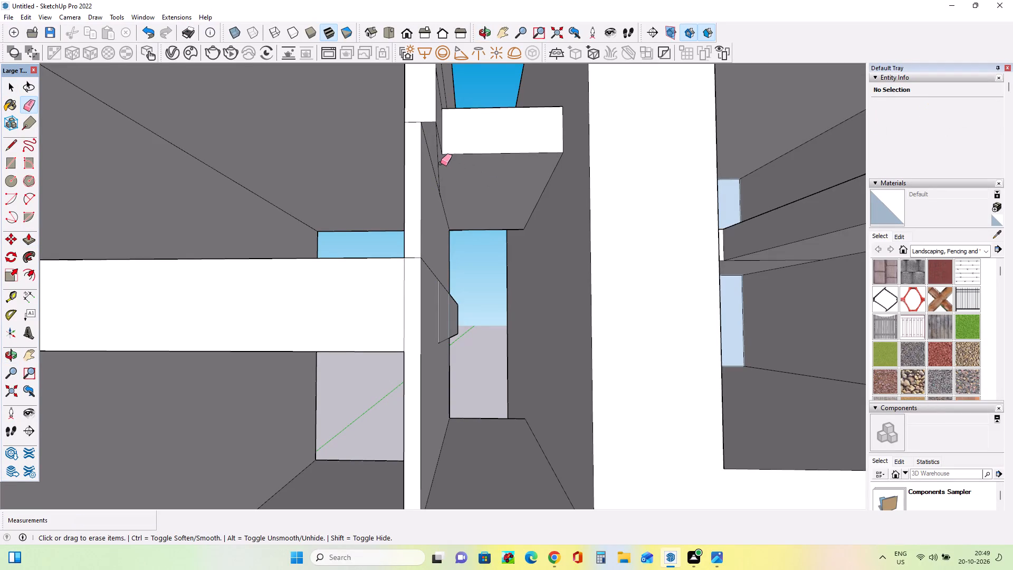
click(441, 163)
click(439, 163)
Push/pull the underside of the recessed upper slab and adjoining wall strip down 1' 3 1/16".
middle_drag(439, 197, 451, 207)
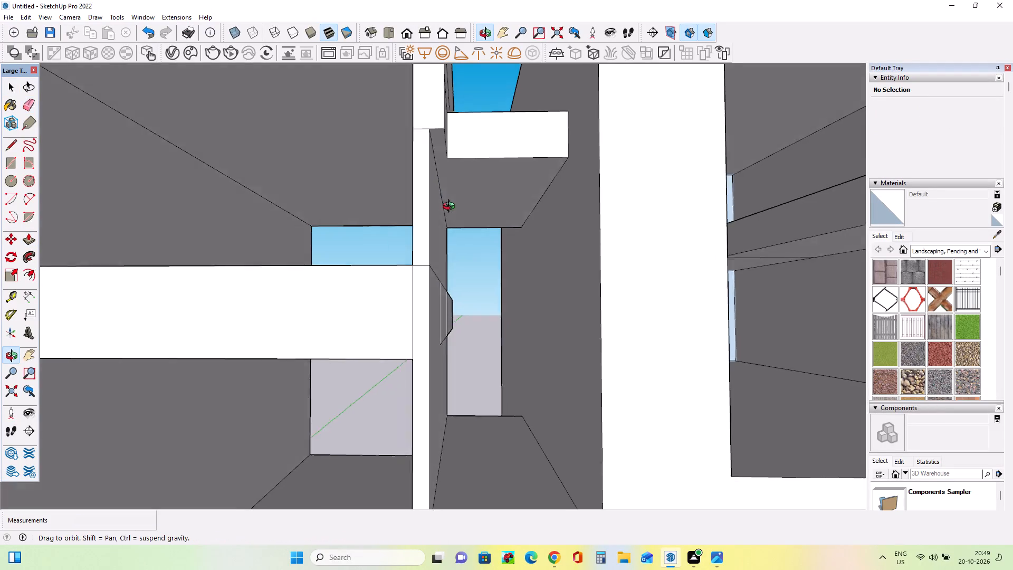
middle_drag(451, 207, 422, 183)
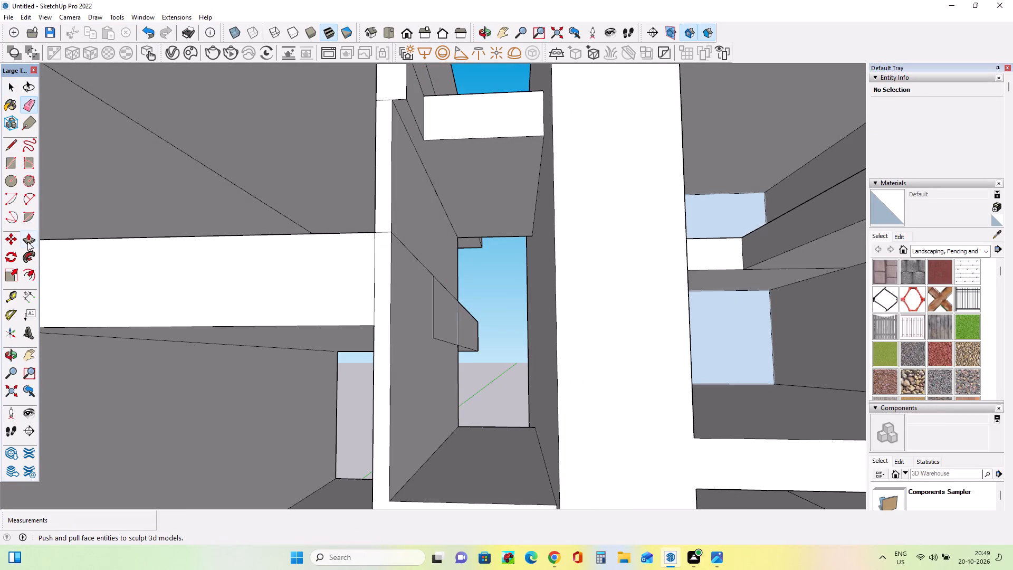
click(27, 242)
click(404, 123)
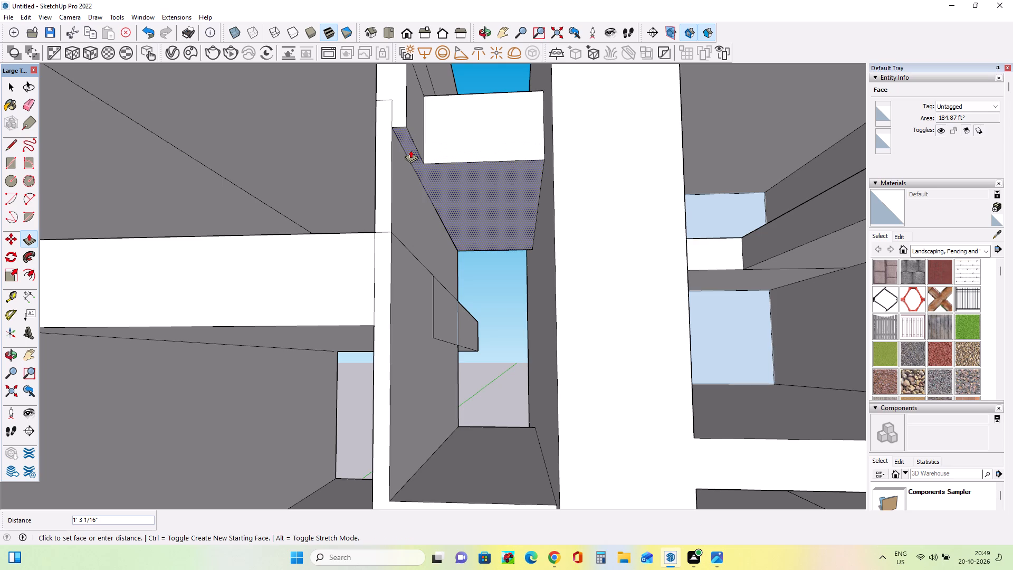
click(410, 150)
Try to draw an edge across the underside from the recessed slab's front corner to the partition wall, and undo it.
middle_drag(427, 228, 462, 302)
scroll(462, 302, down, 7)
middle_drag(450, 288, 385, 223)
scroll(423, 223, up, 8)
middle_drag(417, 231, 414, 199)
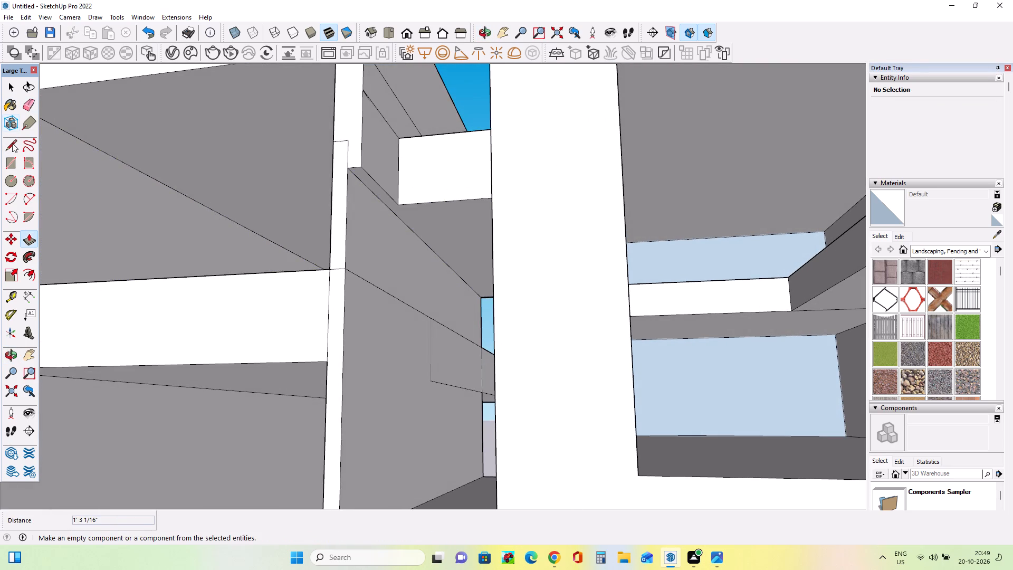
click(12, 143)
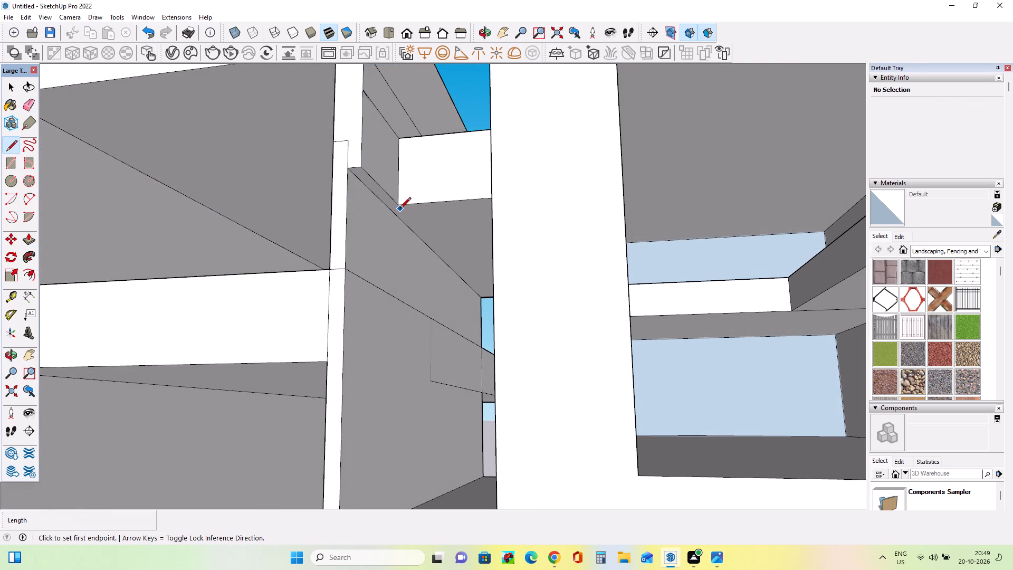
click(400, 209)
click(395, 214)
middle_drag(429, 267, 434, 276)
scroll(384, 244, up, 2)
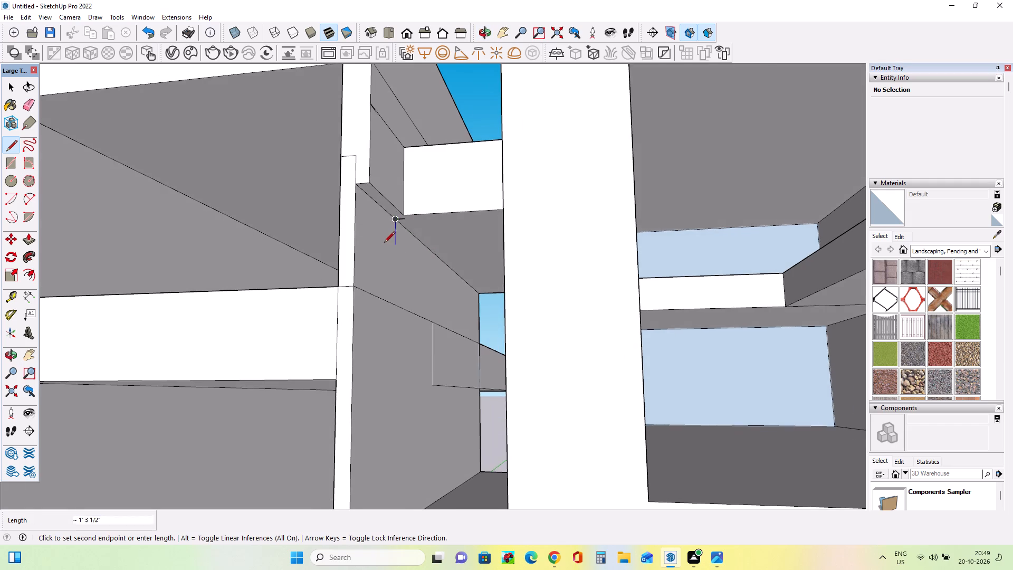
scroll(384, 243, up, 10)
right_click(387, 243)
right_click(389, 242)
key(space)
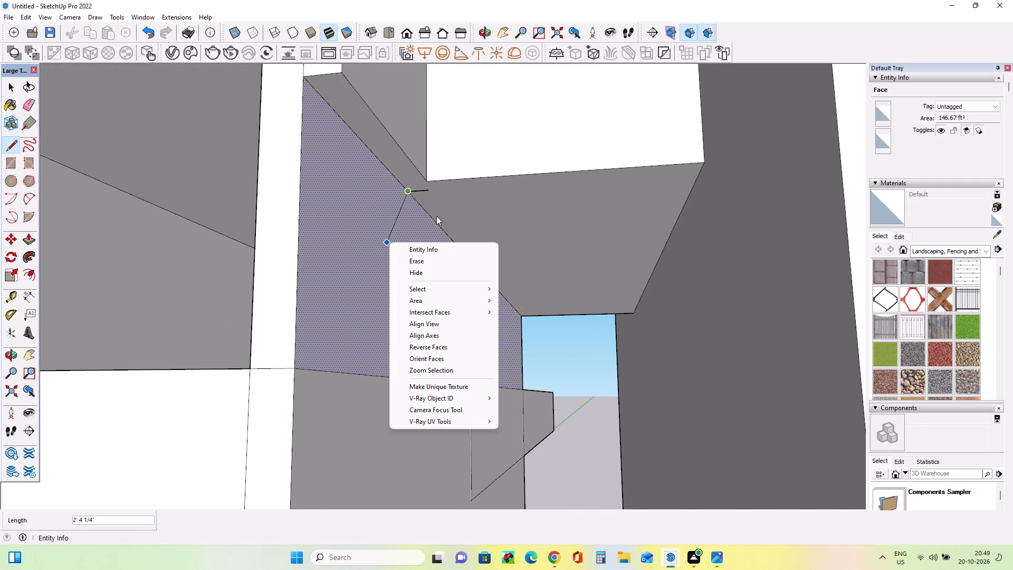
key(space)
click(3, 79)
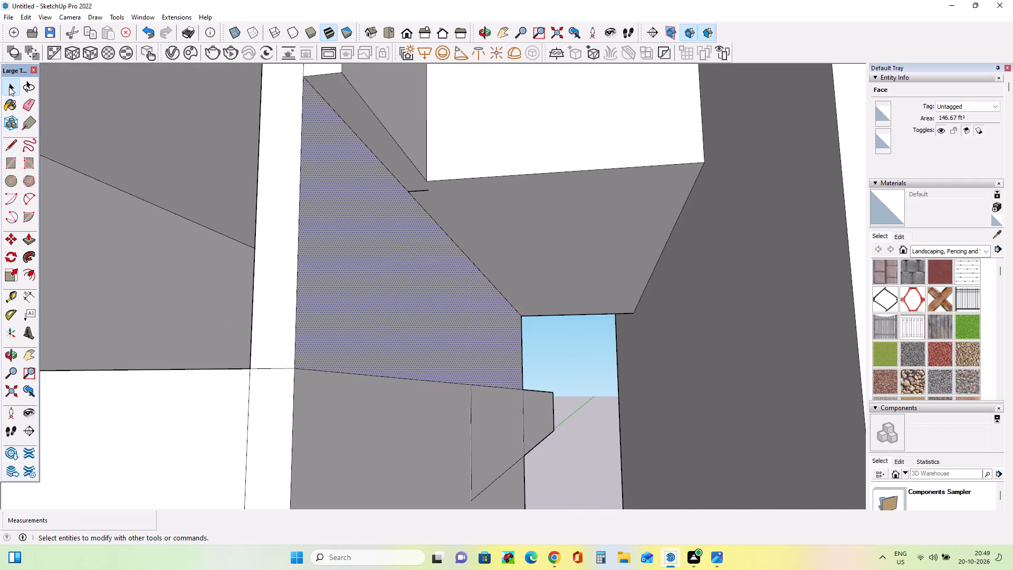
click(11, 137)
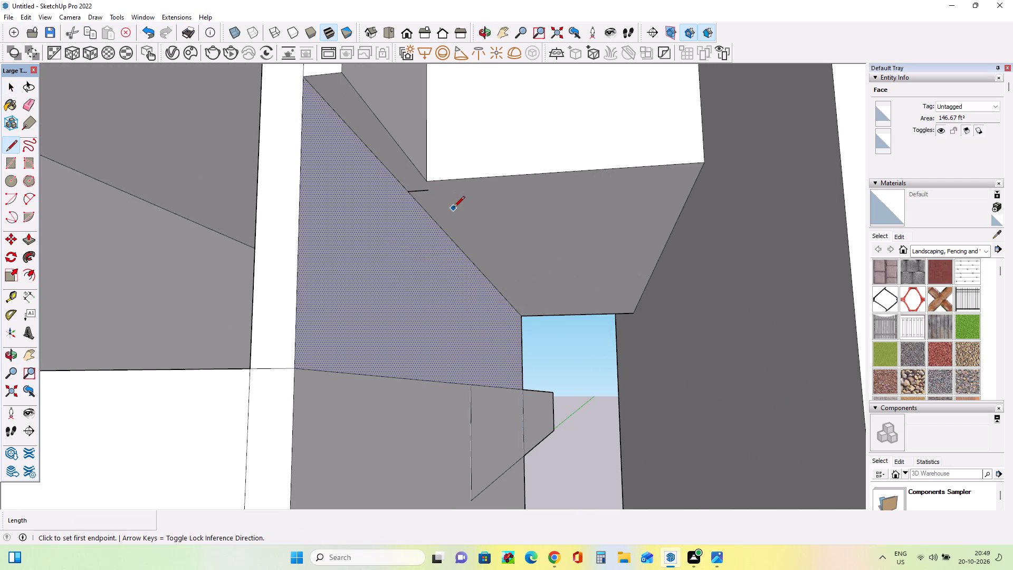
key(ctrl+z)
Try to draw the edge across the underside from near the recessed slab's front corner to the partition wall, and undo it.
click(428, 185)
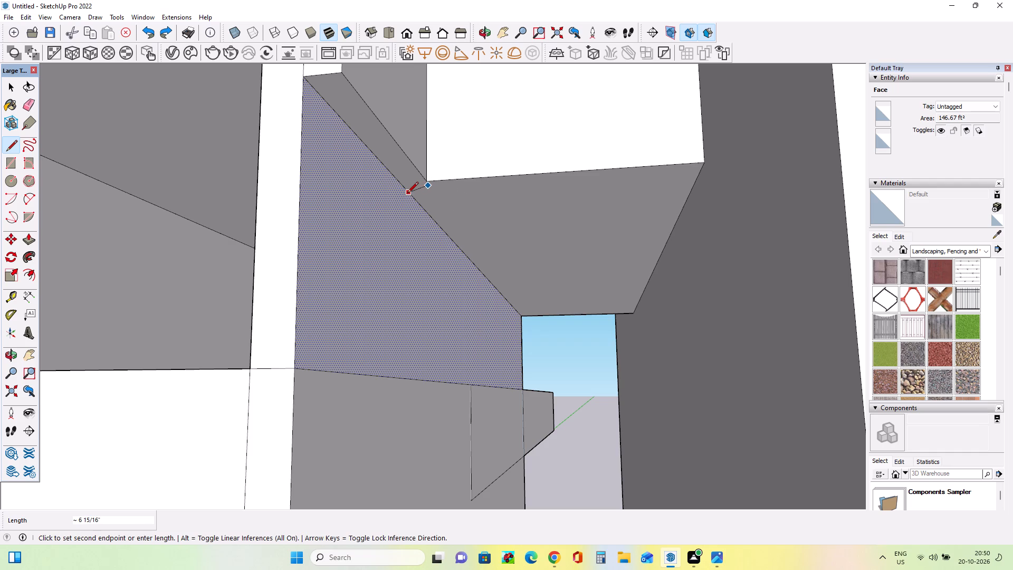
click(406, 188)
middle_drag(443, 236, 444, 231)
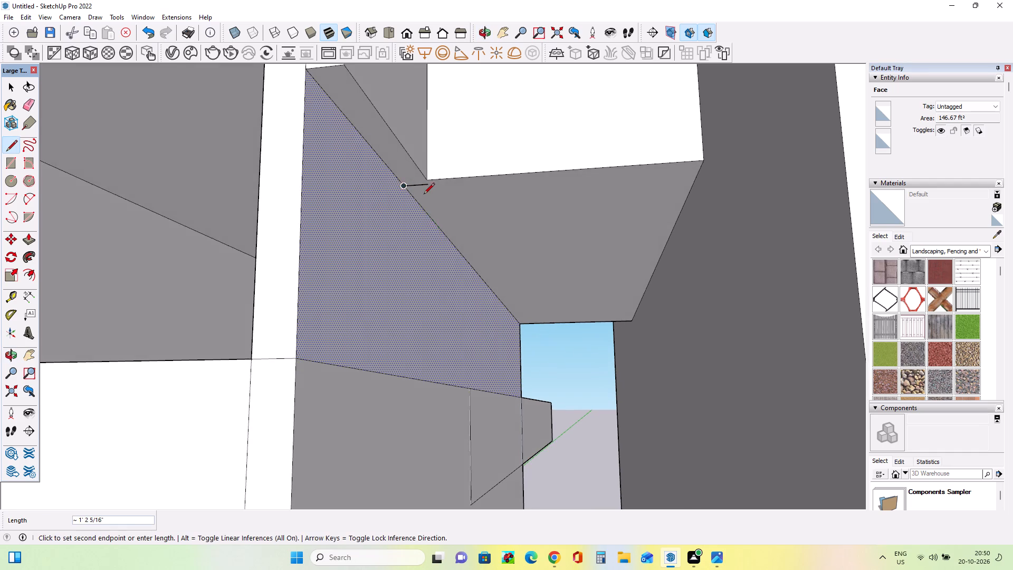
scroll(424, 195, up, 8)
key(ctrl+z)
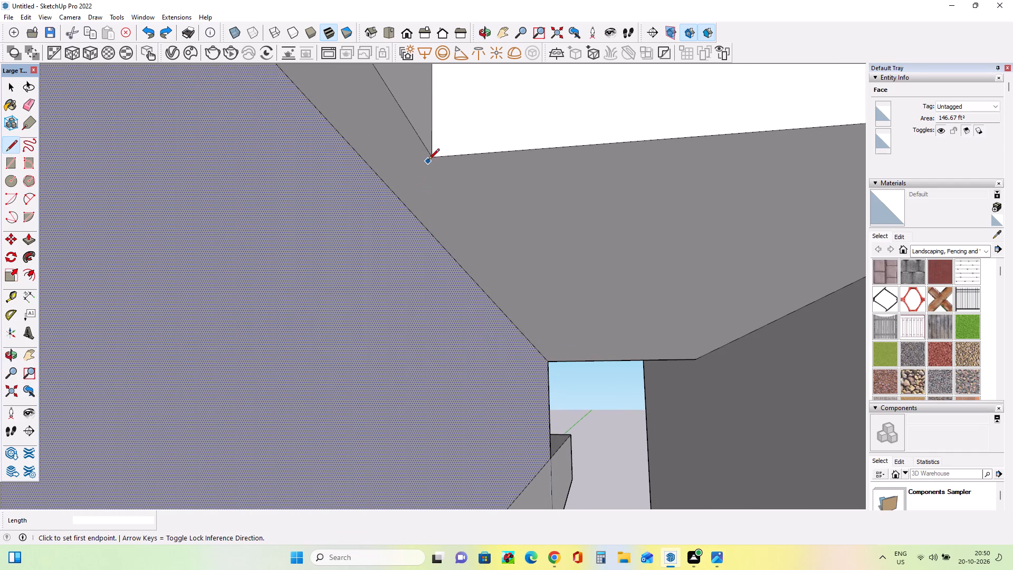
Draw an edge about 7 7/16" long across the underside, from the recessed slab's front corner to the partition wall.
click(428, 159)
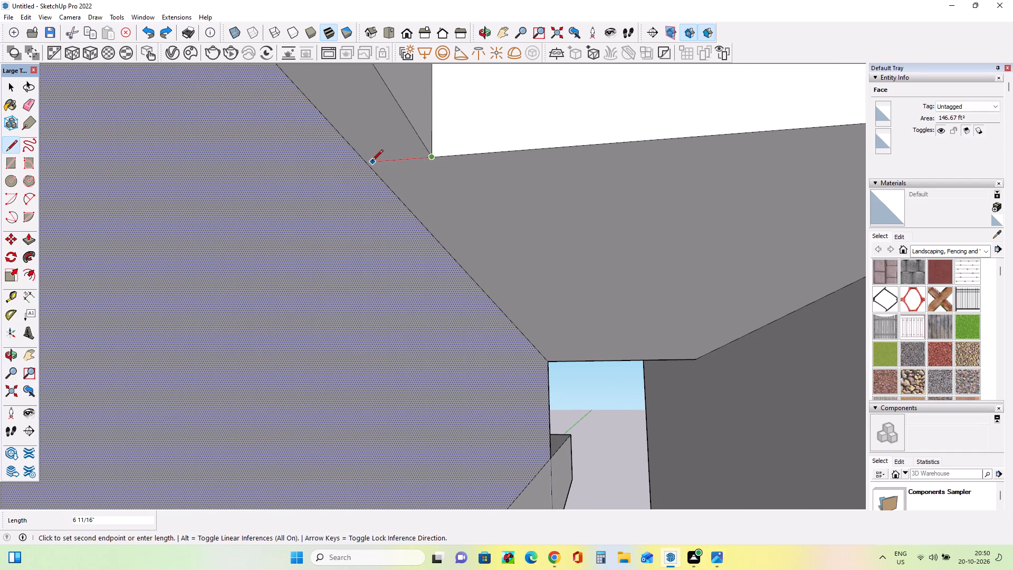
click(363, 159)
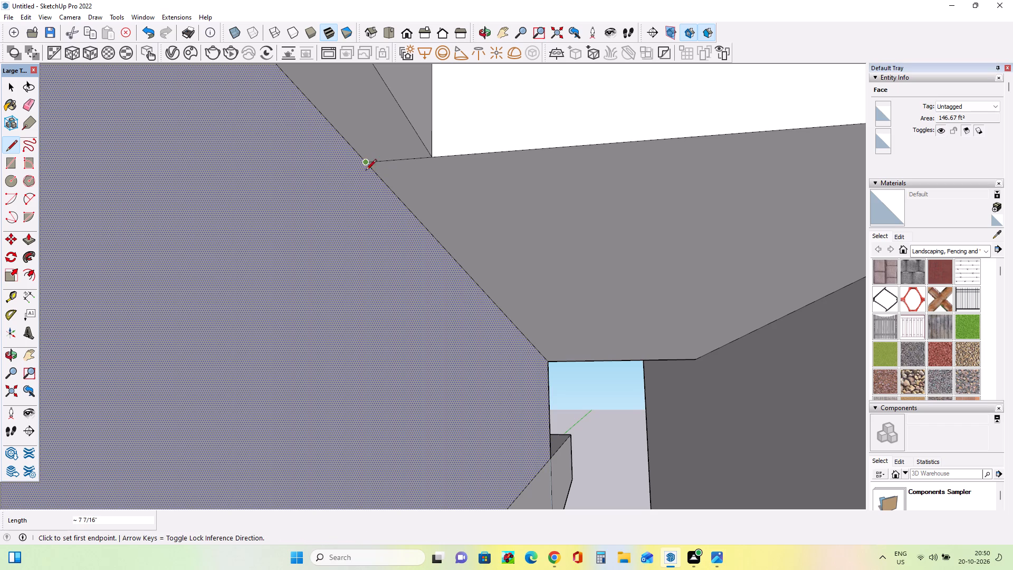
Push/pull the underside of the narrow wall strip in front of the recessed slab down 1' 8 15/16".
scroll(401, 200, down, 8)
middle_drag(431, 210, 438, 229)
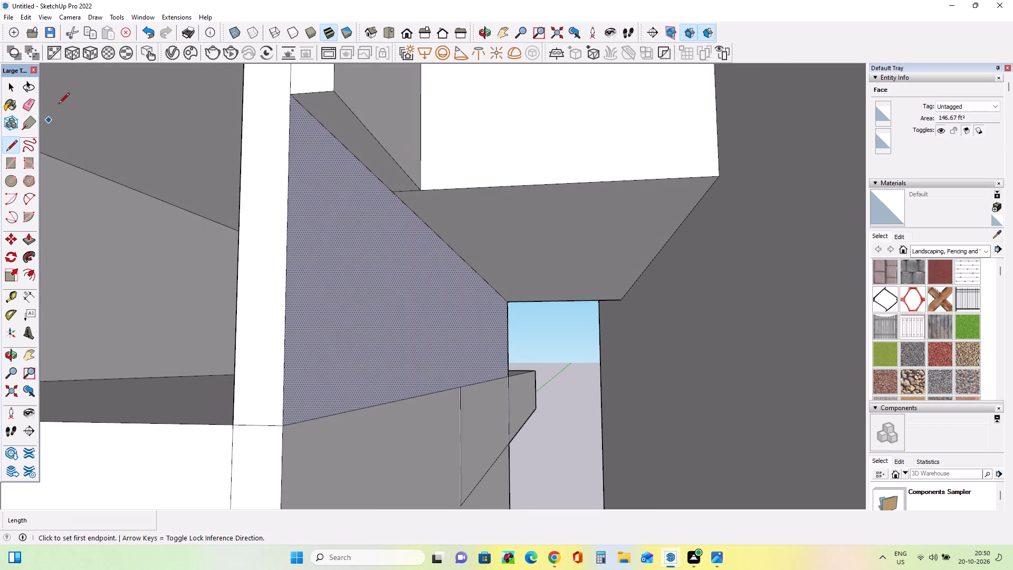
click(31, 240)
drag(367, 137, 368, 142)
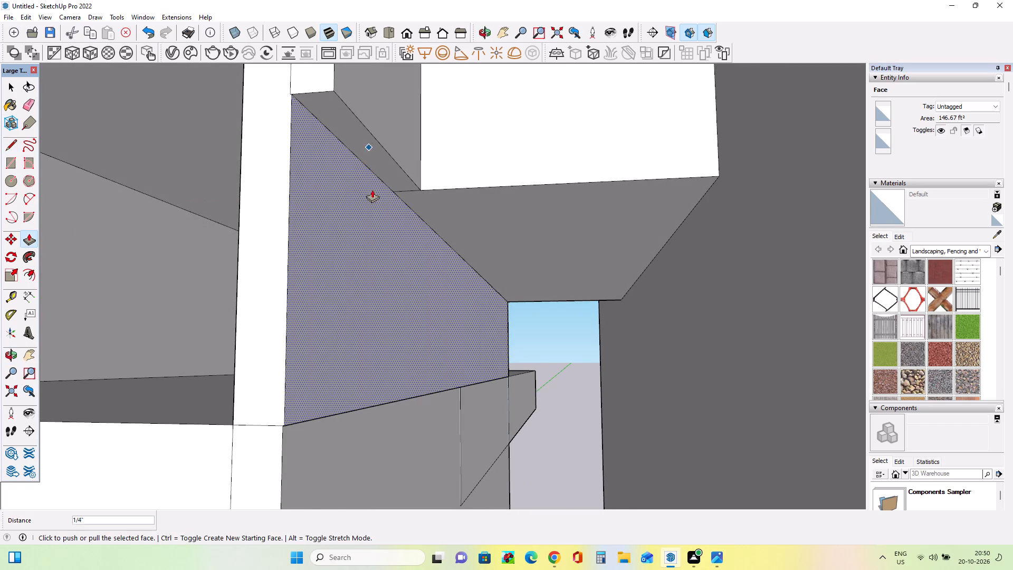
click(369, 145)
key(Escape)
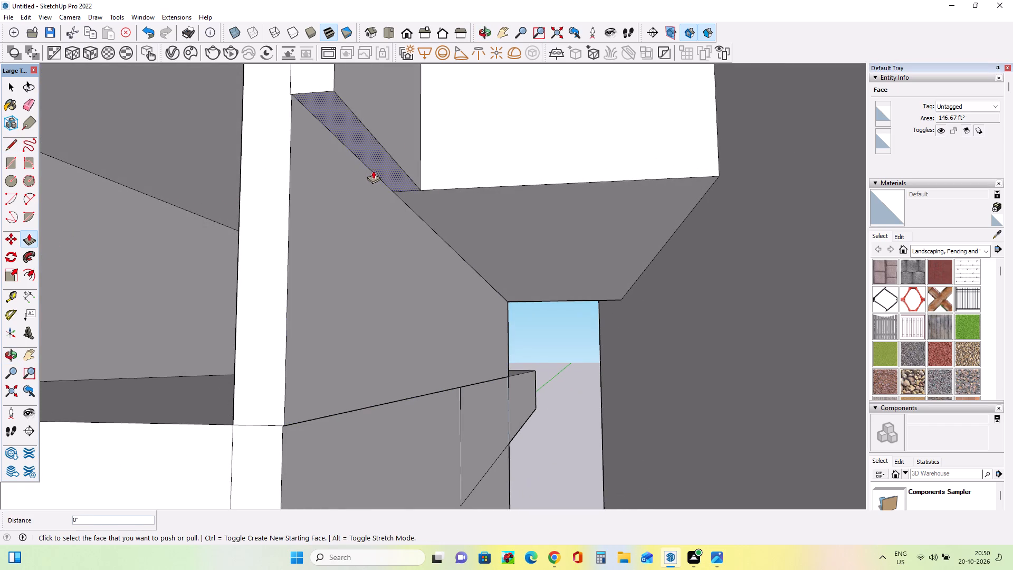
click(380, 161)
scroll(391, 236, down, 11)
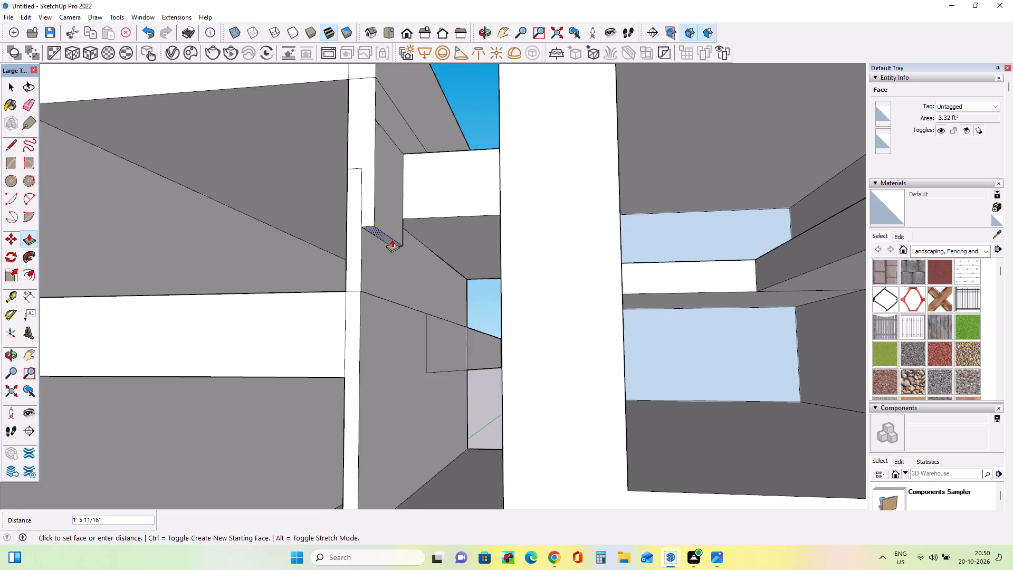
scroll(392, 239, down, 8)
scroll(394, 241, up, 1)
scroll(394, 241, down, 1)
middle_drag(395, 245, 409, 165)
scroll(402, 200, up, 8)
click(399, 201)
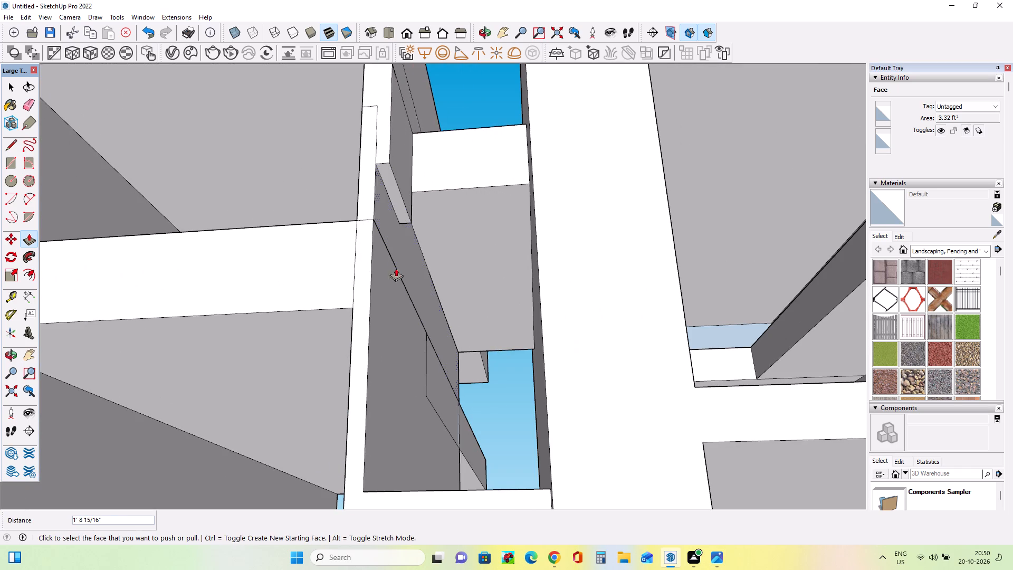
Push/pull the strip's underside down another 2' 8", and again 10' 10 7/16" to reach the lower connecting slab.
click(395, 196)
click(385, 320)
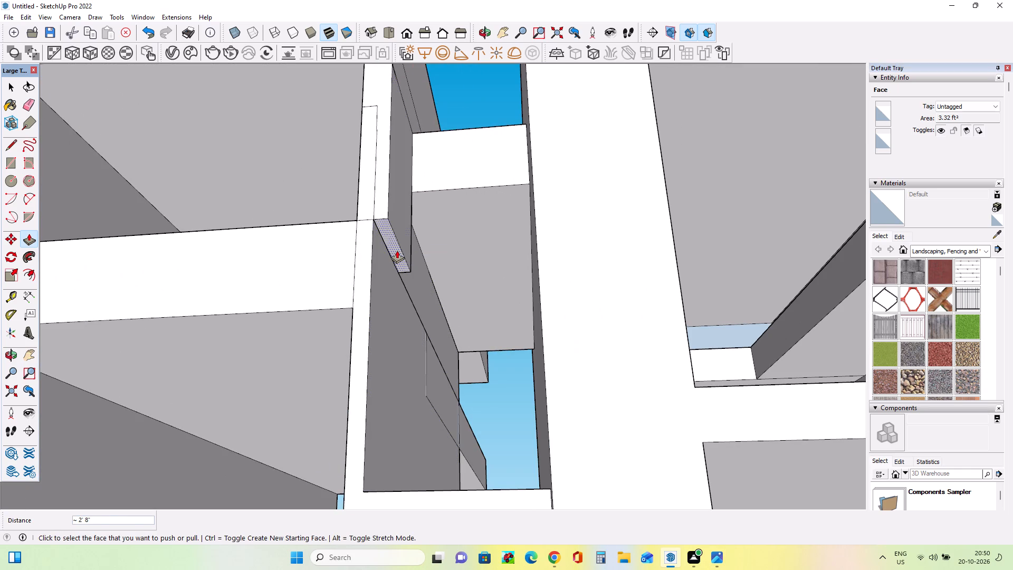
click(397, 250)
scroll(377, 358, down, 8)
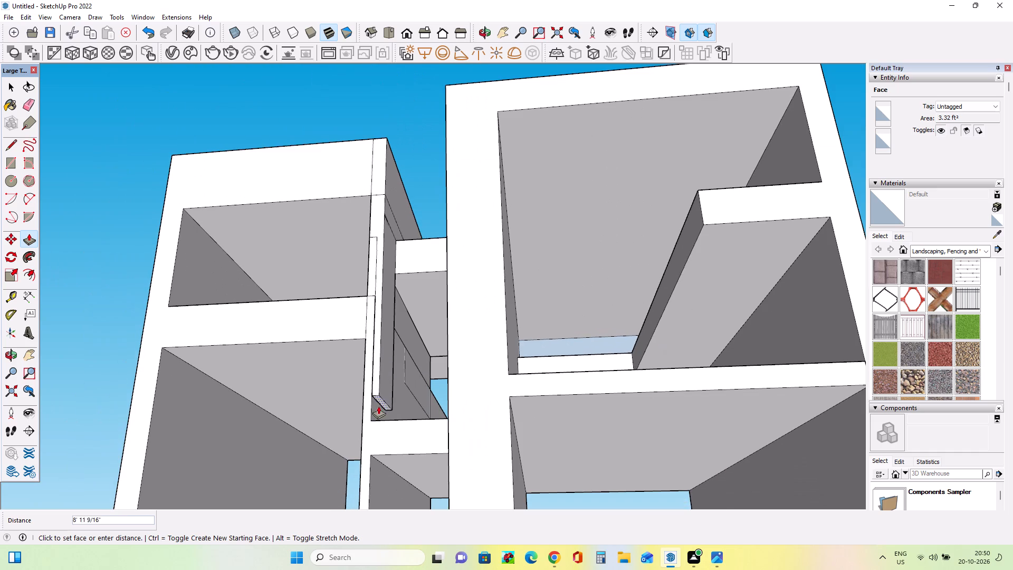
click(370, 428)
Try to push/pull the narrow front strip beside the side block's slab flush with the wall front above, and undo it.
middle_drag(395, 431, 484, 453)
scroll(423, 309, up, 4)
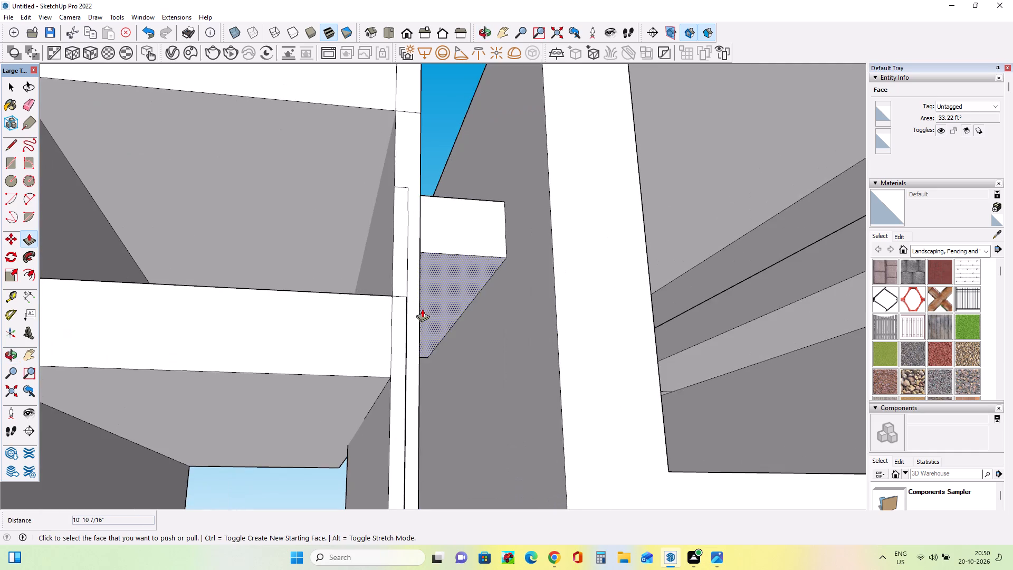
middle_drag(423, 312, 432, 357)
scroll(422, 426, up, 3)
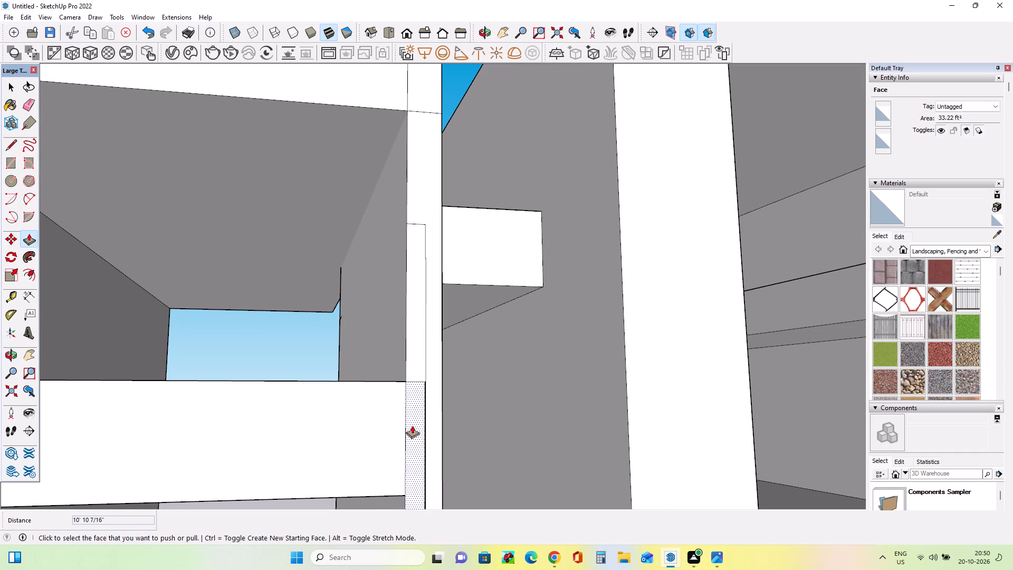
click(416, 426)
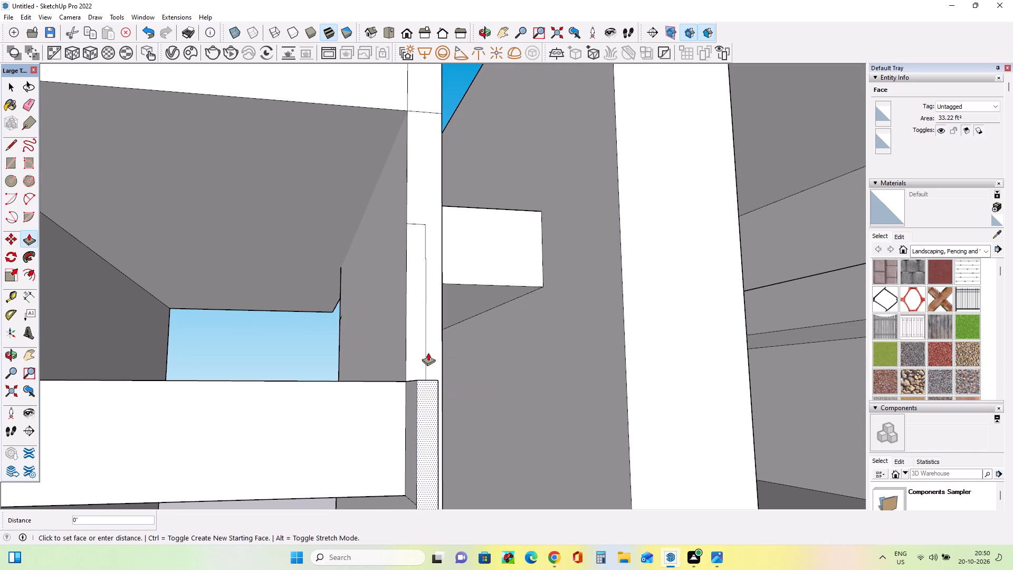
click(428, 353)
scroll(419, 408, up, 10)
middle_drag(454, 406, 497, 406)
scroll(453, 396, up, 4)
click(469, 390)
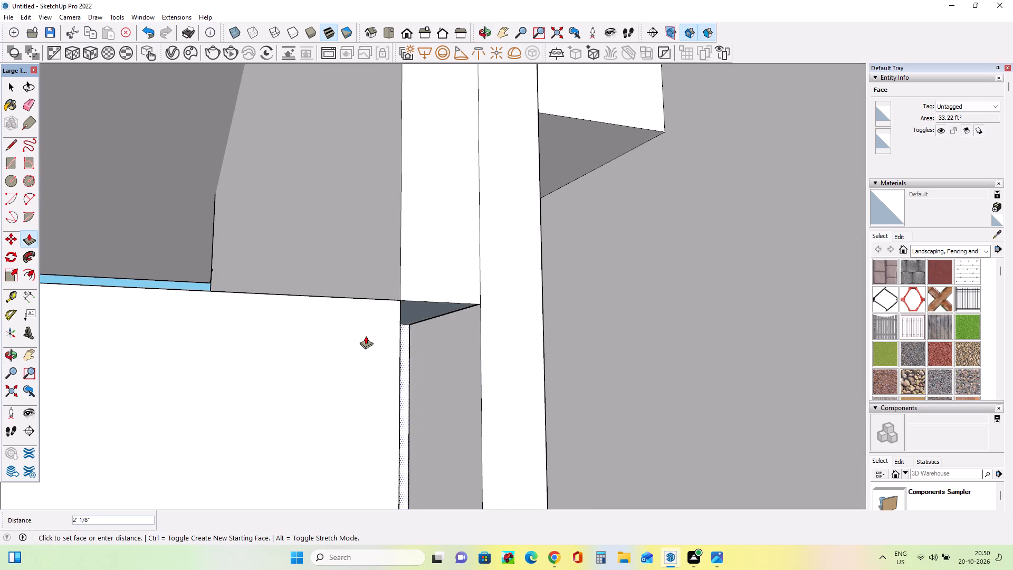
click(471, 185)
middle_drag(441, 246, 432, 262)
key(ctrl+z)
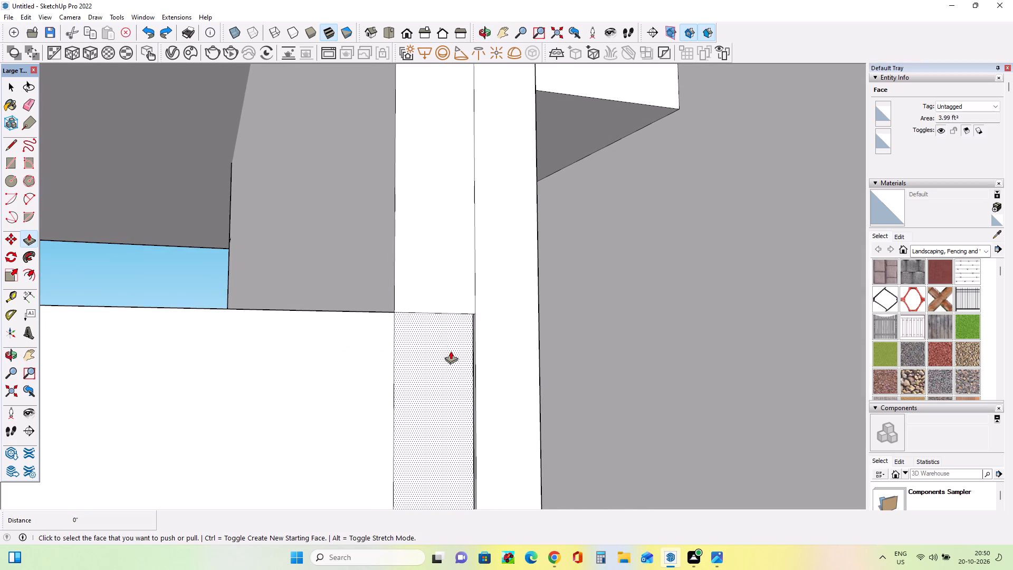
Push/pull the front face beside the partition wall 1/4" to make it flush with the adjoining wall front.
scroll(451, 351, up, 10)
middle_drag(464, 355, 536, 344)
scroll(490, 336, up, 9)
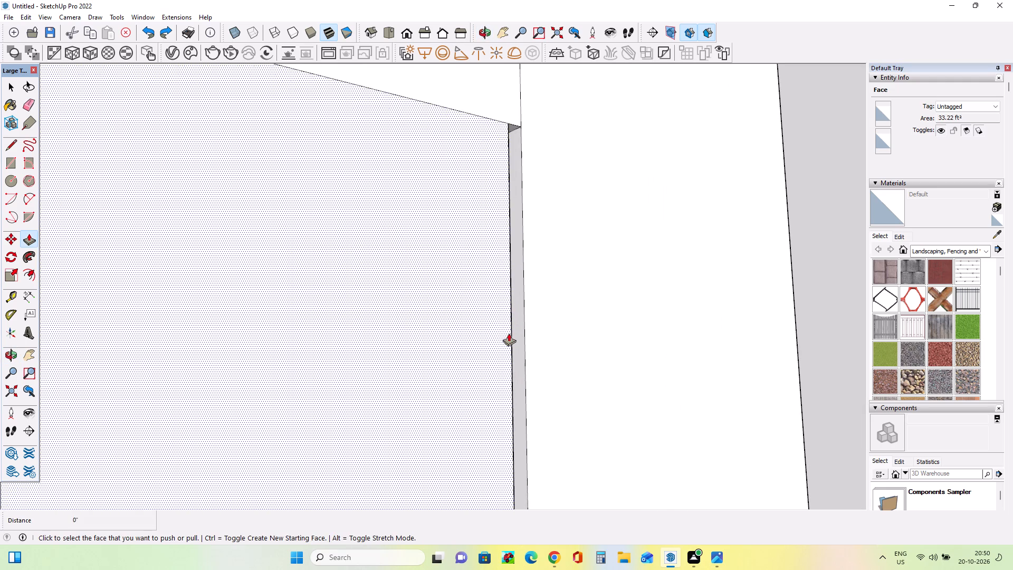
scroll(523, 329, up, 1)
middle_drag(523, 329, 258, 341)
click(460, 298)
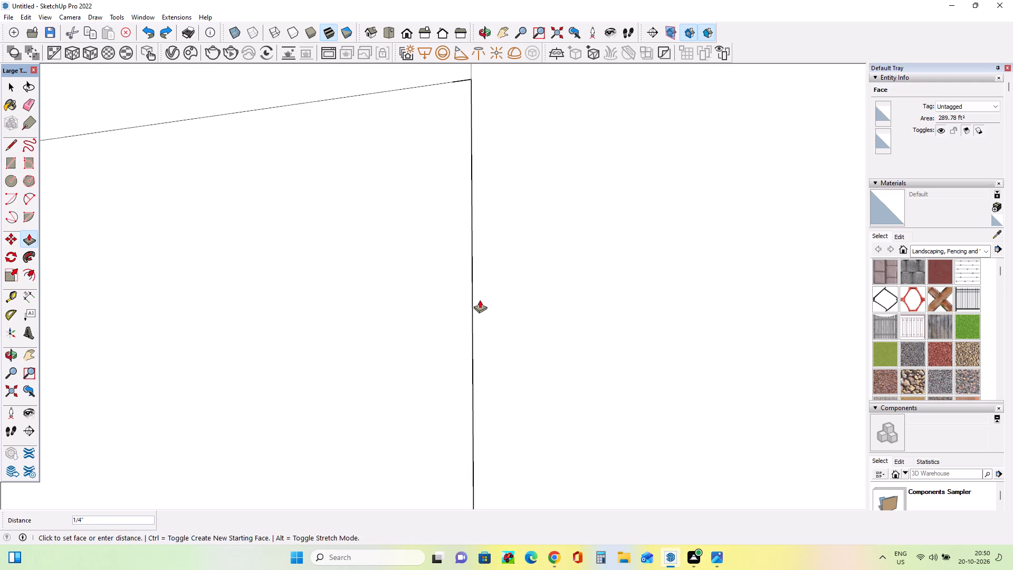
click(480, 300)
Erase the leftover strip outline and horizontal slab edge across the front face of the partition wall.
scroll(536, 290, down, 20)
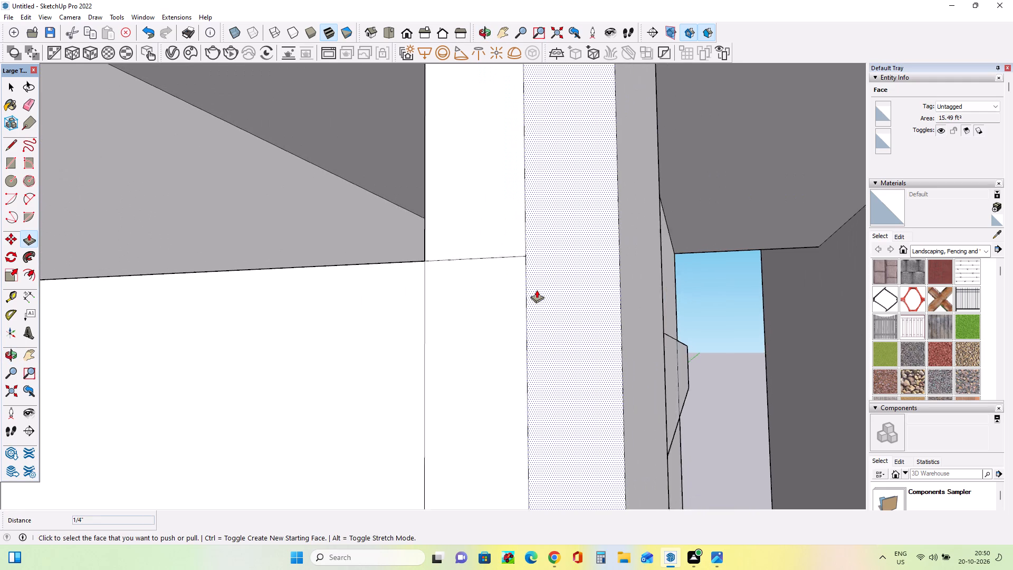
scroll(537, 290, down, 20)
middle_drag(537, 290, 561, 306)
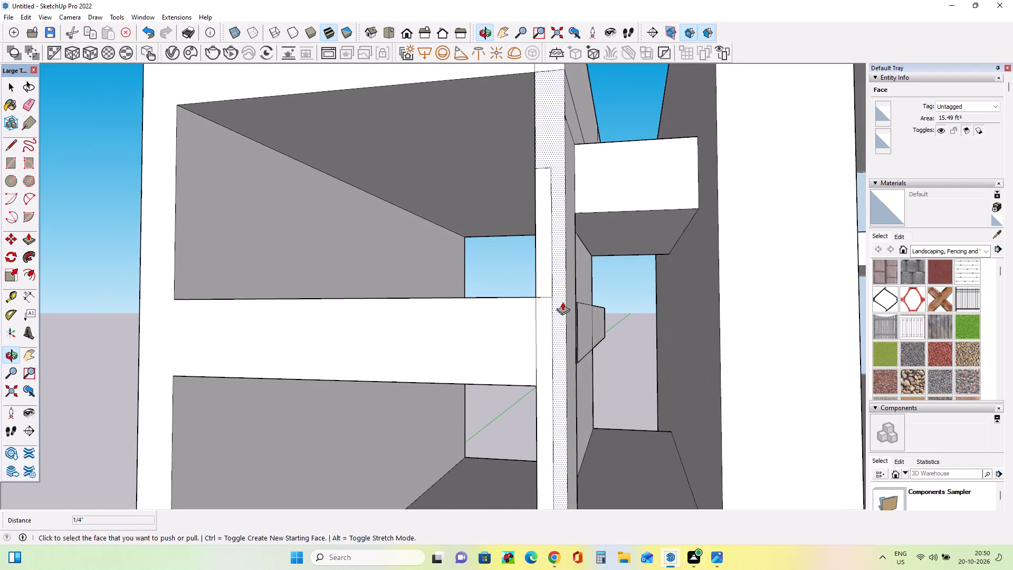
click(33, 107)
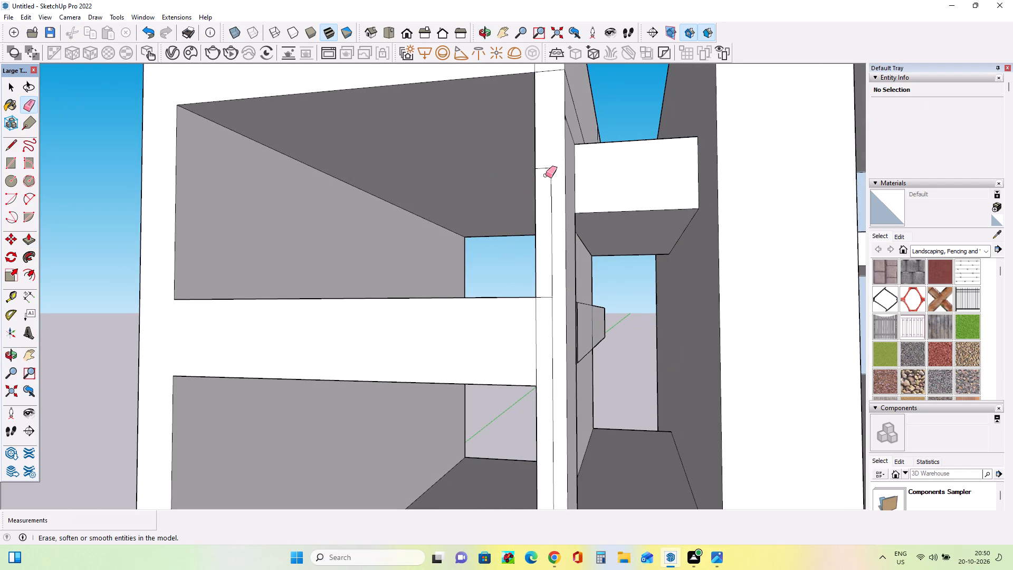
drag(550, 170, 556, 167)
drag(542, 174, 550, 161)
drag(547, 220, 561, 220)
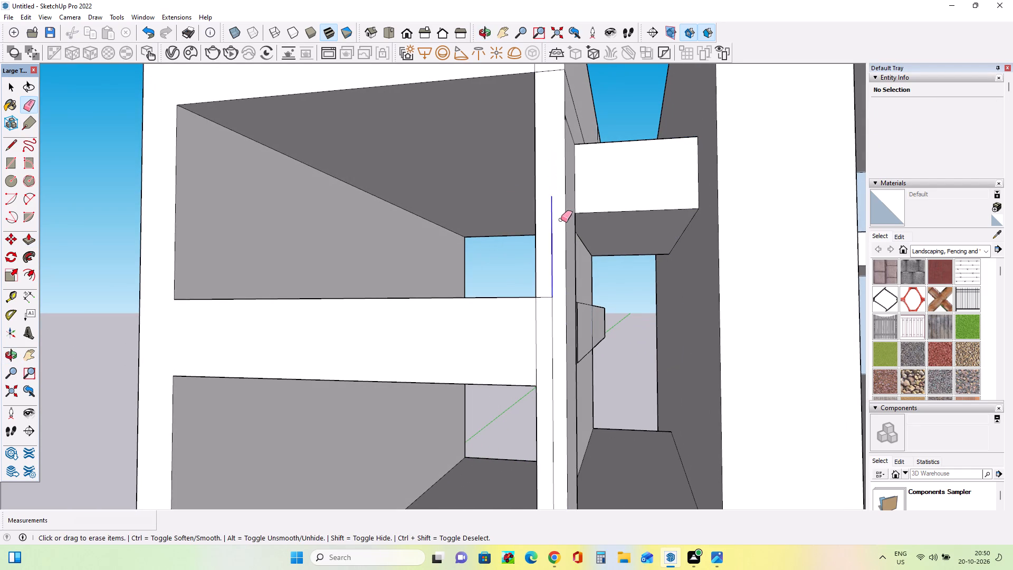
drag(561, 220, 562, 219)
drag(541, 300, 547, 294)
click(553, 317)
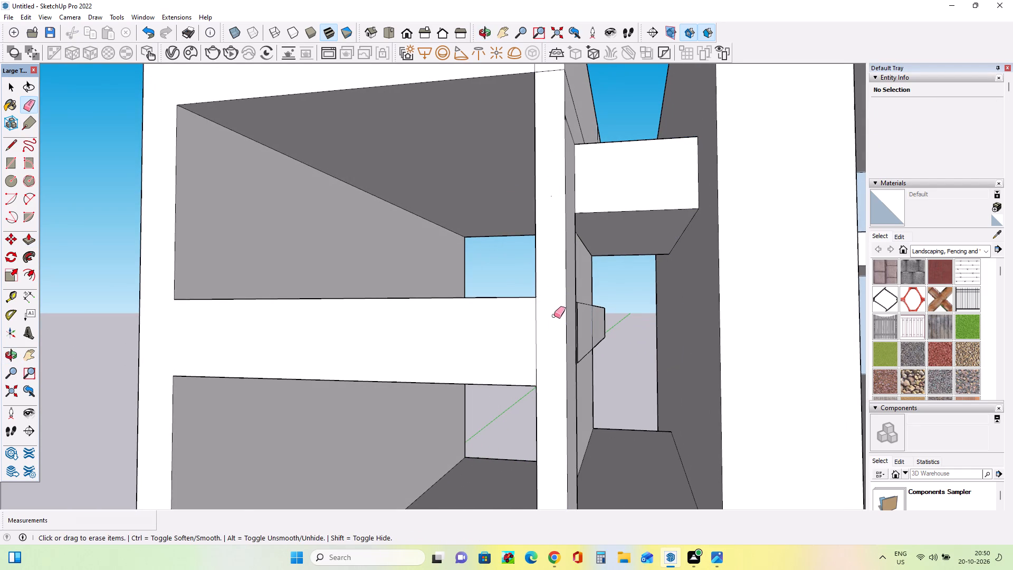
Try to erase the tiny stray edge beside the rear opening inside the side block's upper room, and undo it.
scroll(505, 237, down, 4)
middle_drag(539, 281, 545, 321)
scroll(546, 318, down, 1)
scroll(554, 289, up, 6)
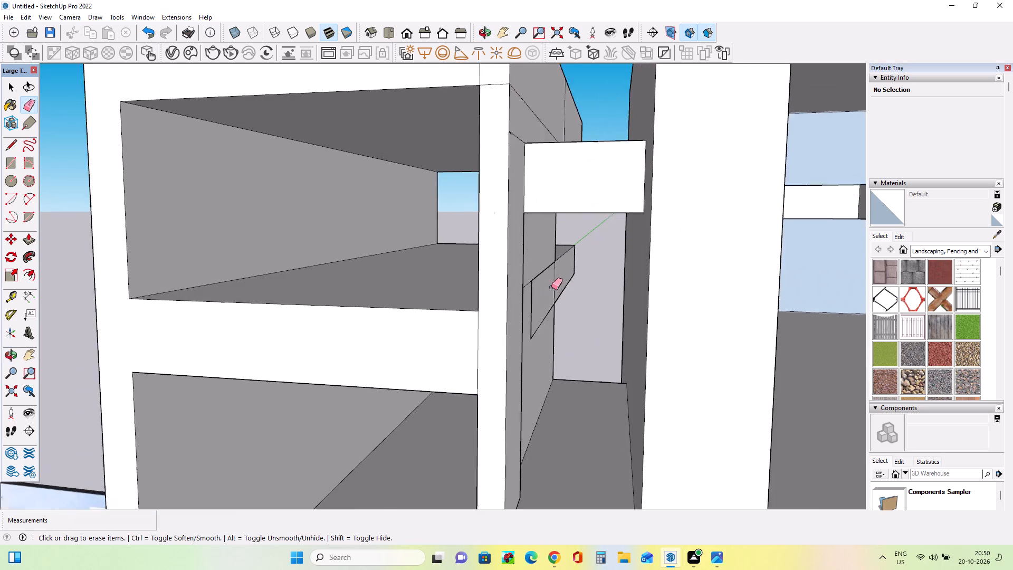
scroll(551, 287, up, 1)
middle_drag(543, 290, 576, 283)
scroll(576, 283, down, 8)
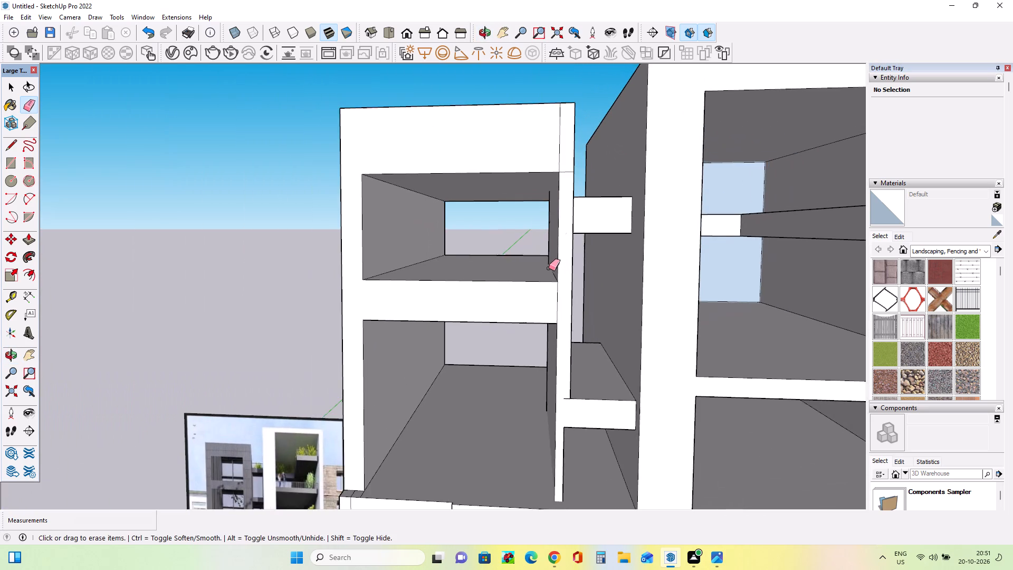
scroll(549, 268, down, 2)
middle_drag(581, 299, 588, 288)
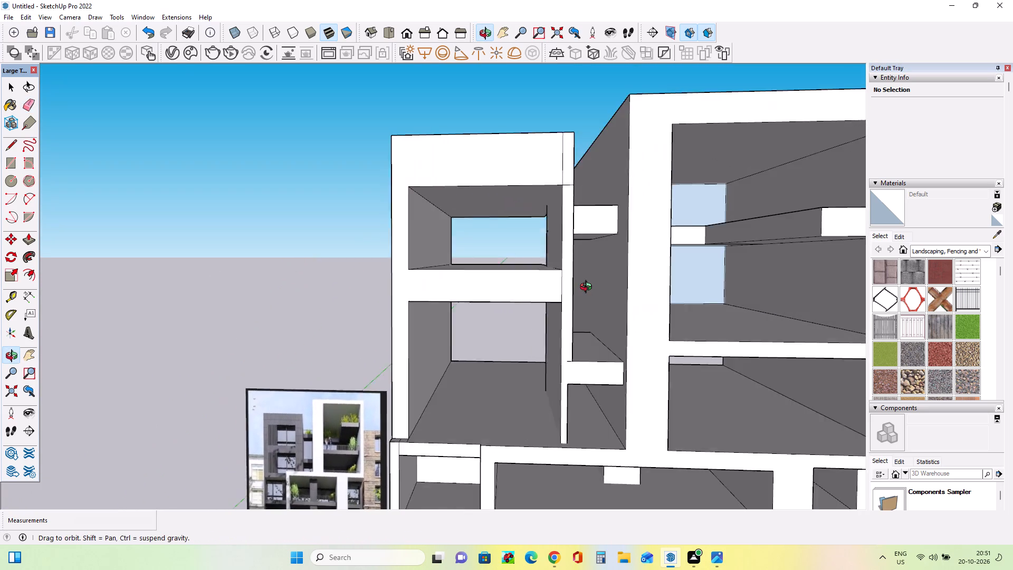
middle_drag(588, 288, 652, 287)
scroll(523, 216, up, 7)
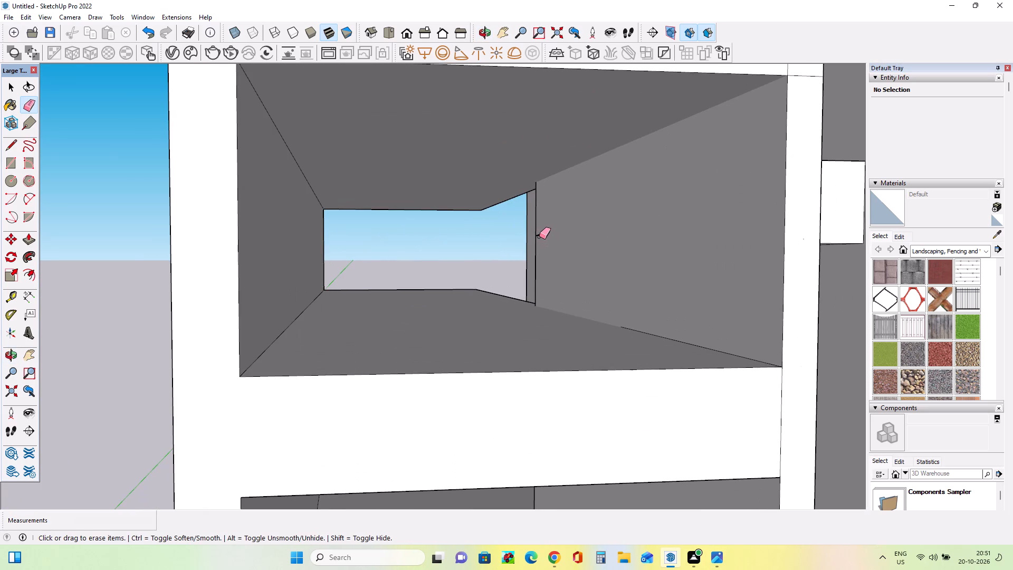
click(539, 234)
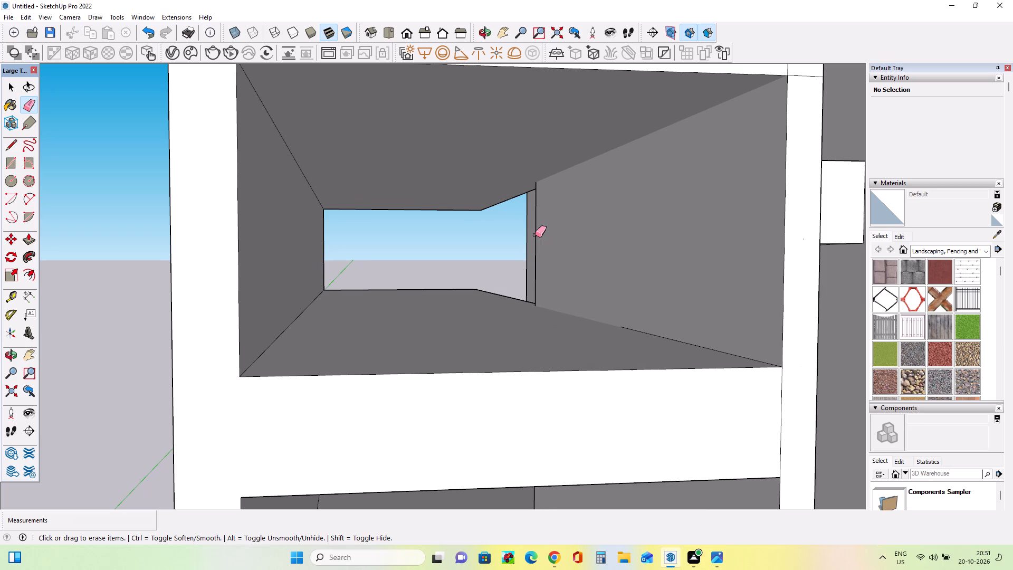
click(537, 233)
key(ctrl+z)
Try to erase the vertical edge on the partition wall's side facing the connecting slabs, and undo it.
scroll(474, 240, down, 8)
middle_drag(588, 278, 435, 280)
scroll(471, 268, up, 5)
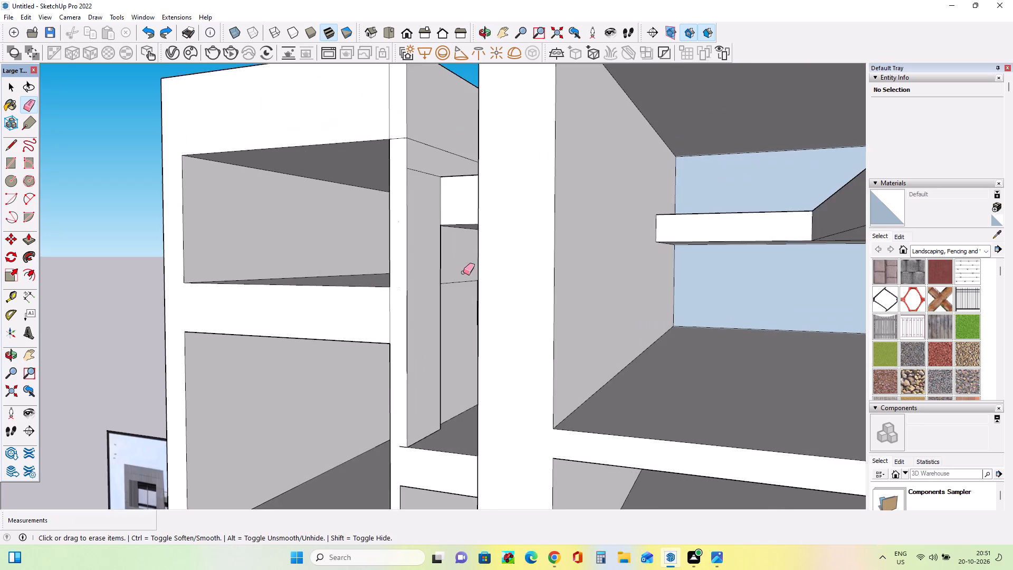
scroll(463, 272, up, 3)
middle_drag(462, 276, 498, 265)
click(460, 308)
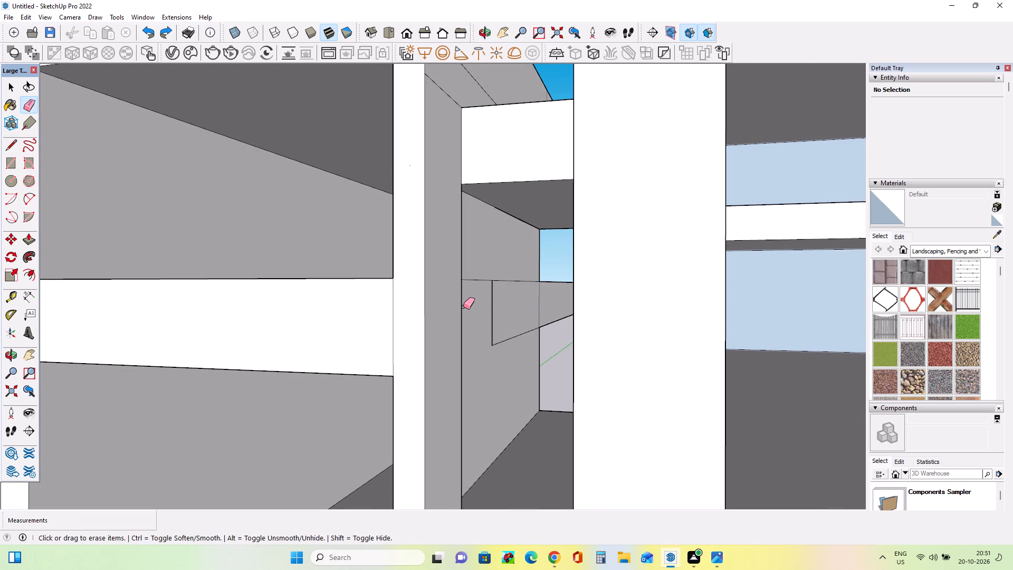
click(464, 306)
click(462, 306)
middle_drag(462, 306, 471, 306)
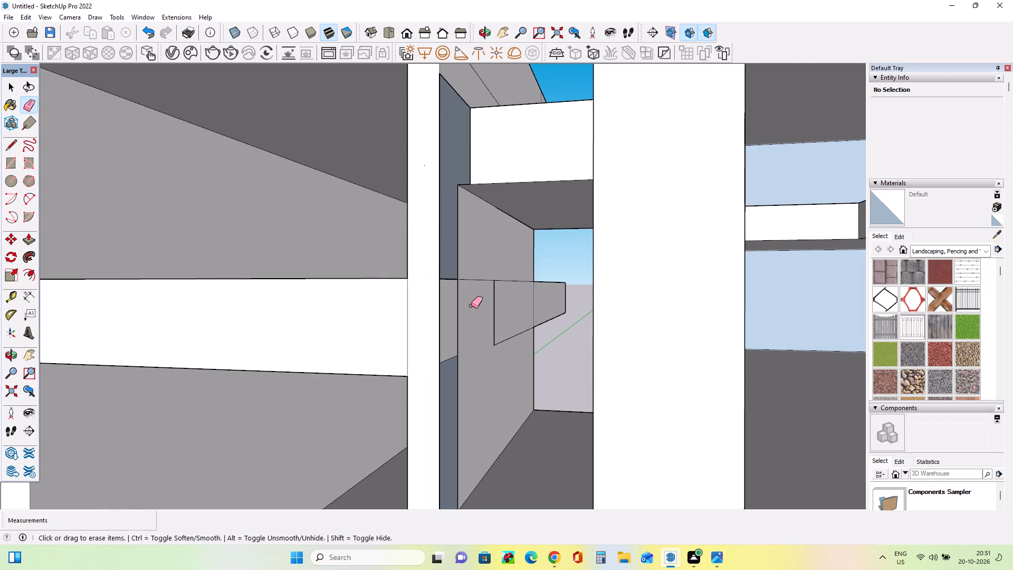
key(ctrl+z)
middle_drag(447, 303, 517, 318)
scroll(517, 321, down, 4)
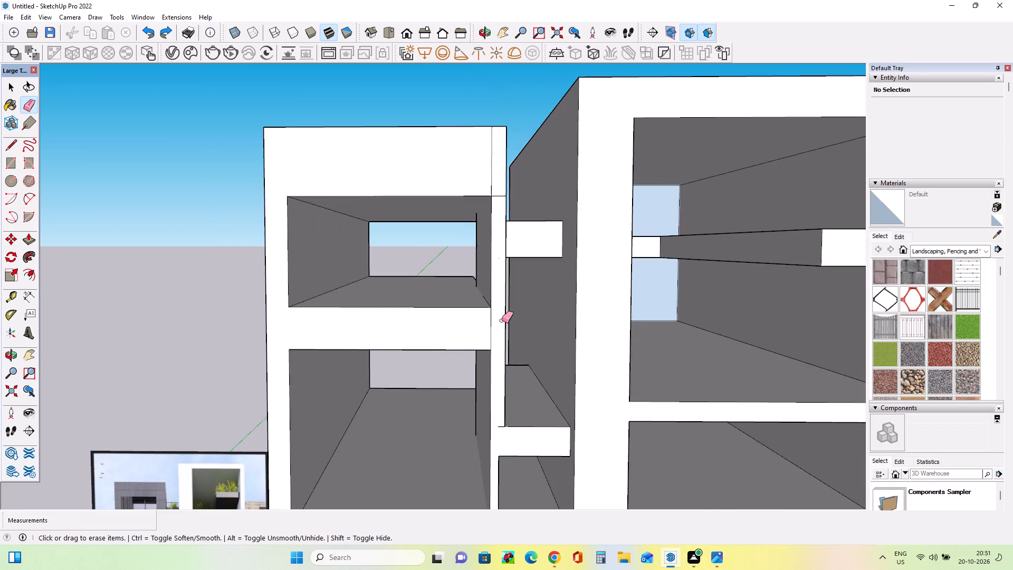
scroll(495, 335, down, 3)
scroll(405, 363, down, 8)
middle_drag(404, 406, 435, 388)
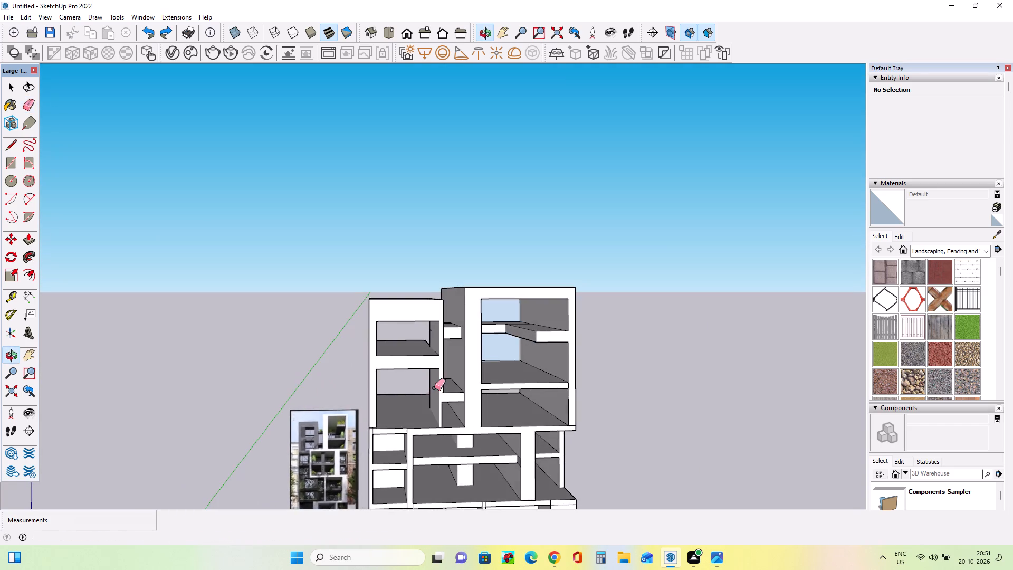
Push/pull the underside of the side block's middle slab, between its upper and lower rooms, down 1' 9 1/16".
scroll(402, 369, up, 6)
middle_drag(391, 378, 397, 369)
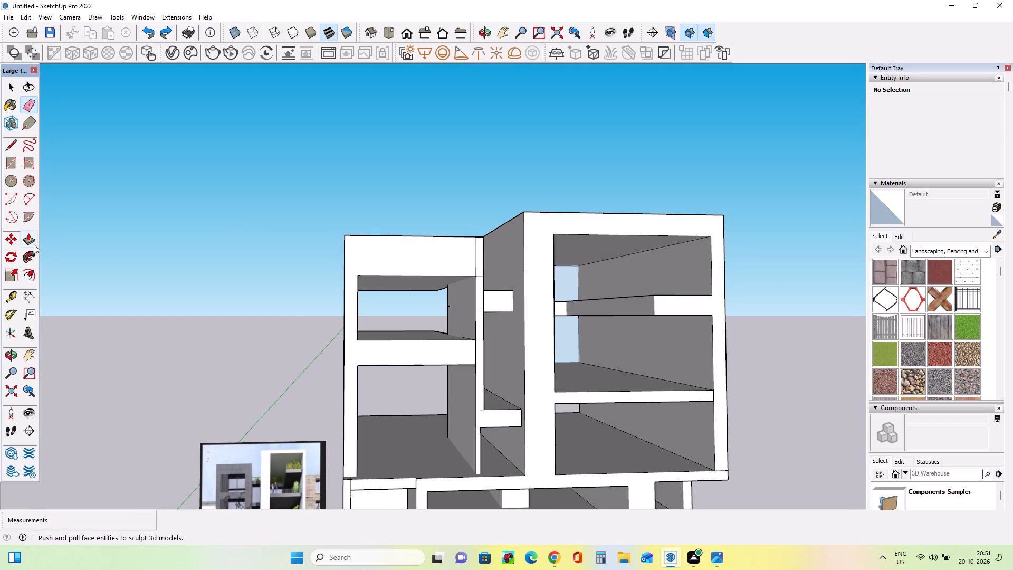
click(30, 242)
middle_drag(421, 376, 428, 286)
click(421, 335)
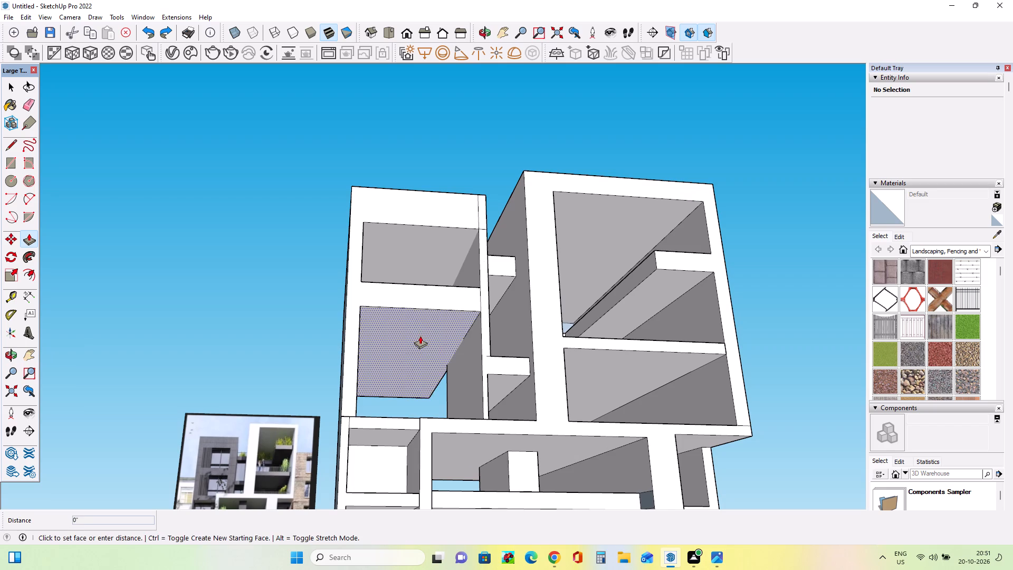
click(419, 345)
Push/pull the top face of the side block's middle slab down 3' 9/16" to thin the slab.
middle_drag(454, 322, 439, 419)
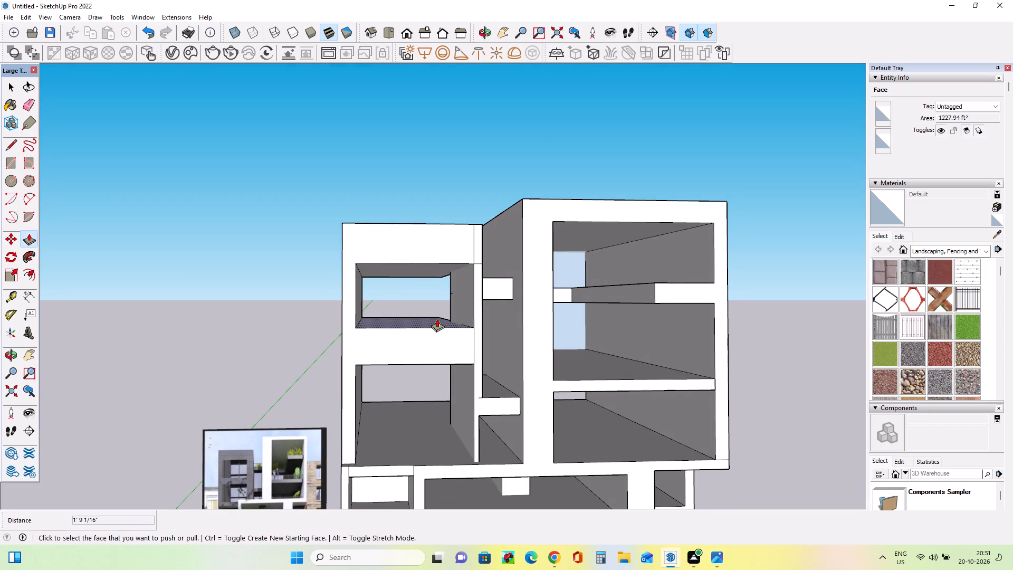
click(437, 319)
click(433, 332)
Examine the side block's middle slab up close and in relation to the whole facade.
scroll(421, 387, up, 1)
middle_drag(419, 391, 399, 396)
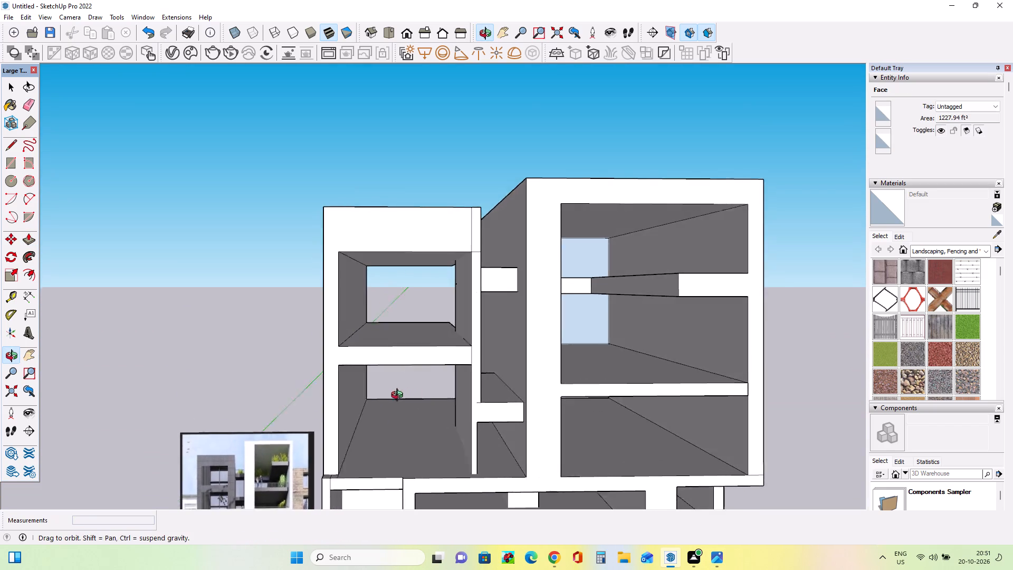
middle_drag(399, 396, 403, 395)
scroll(402, 386, down, 7)
middle_drag(405, 413, 412, 423)
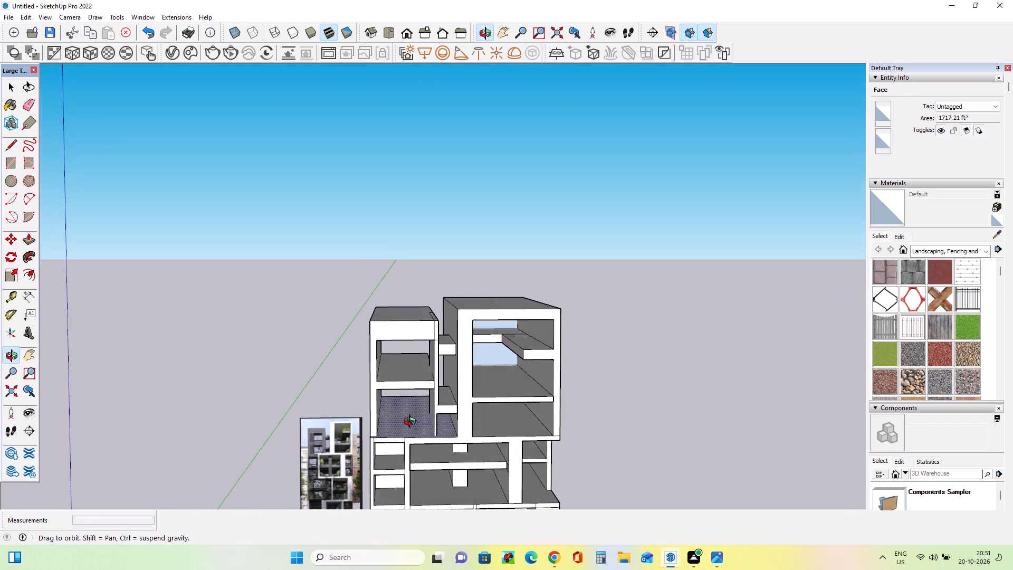
middle_drag(412, 423, 411, 420)
scroll(406, 396, up, 3)
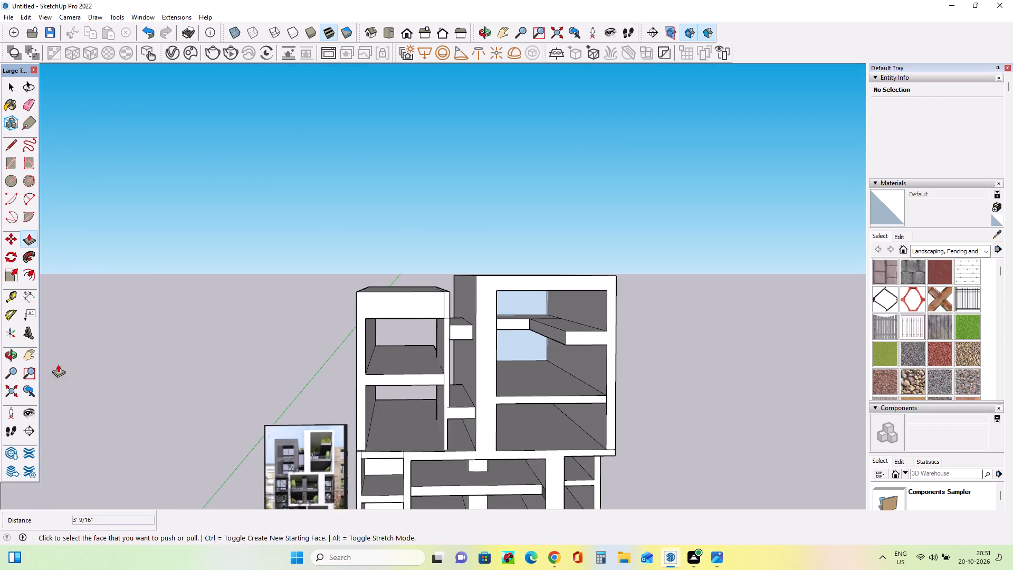
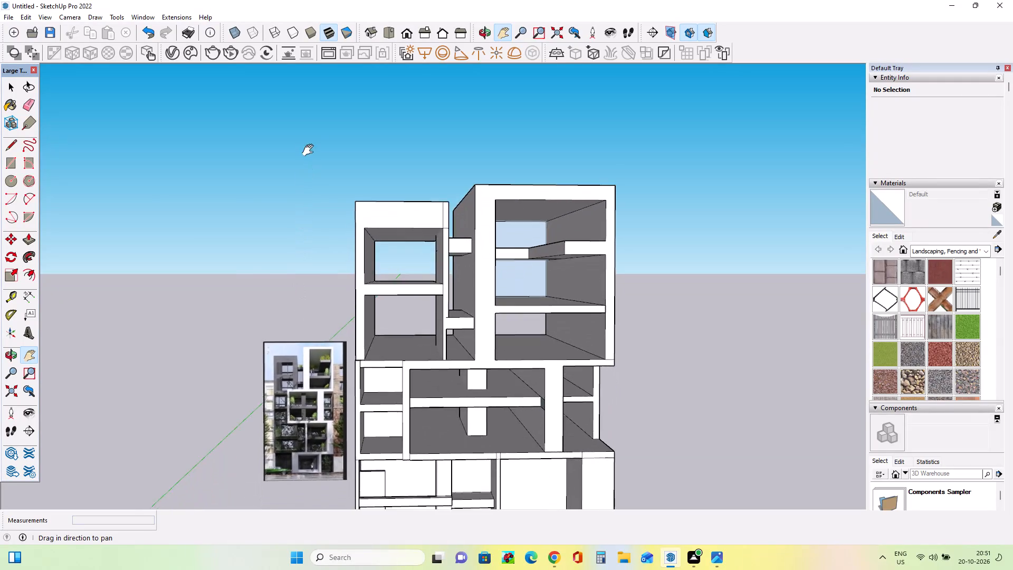
Compare the upper blocks and the side block's openings with the reference photo.
middle_drag(387, 407, 395, 356)
drag(376, 410, 371, 372)
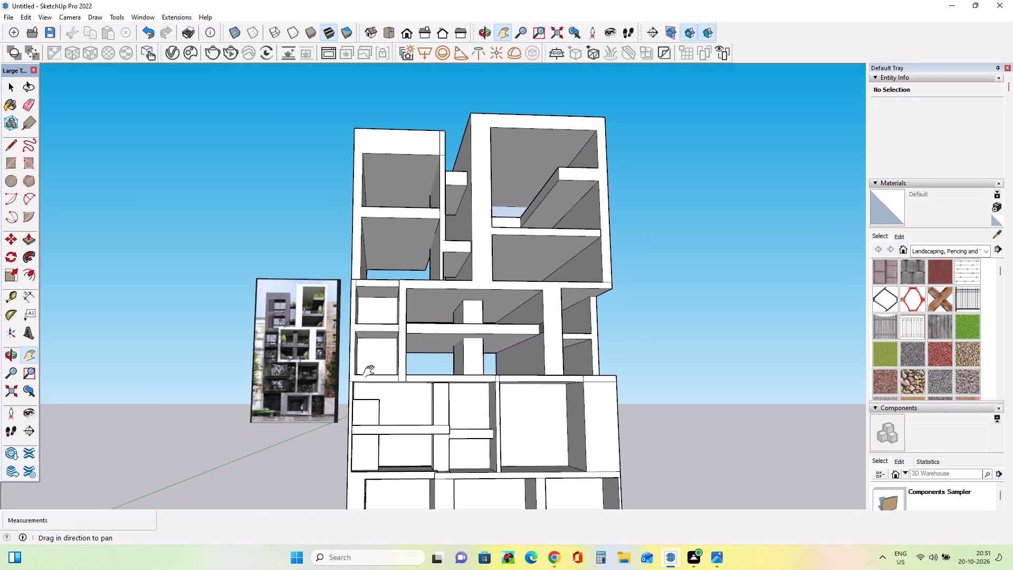
middle_drag(414, 393, 430, 448)
scroll(301, 330, up, 10)
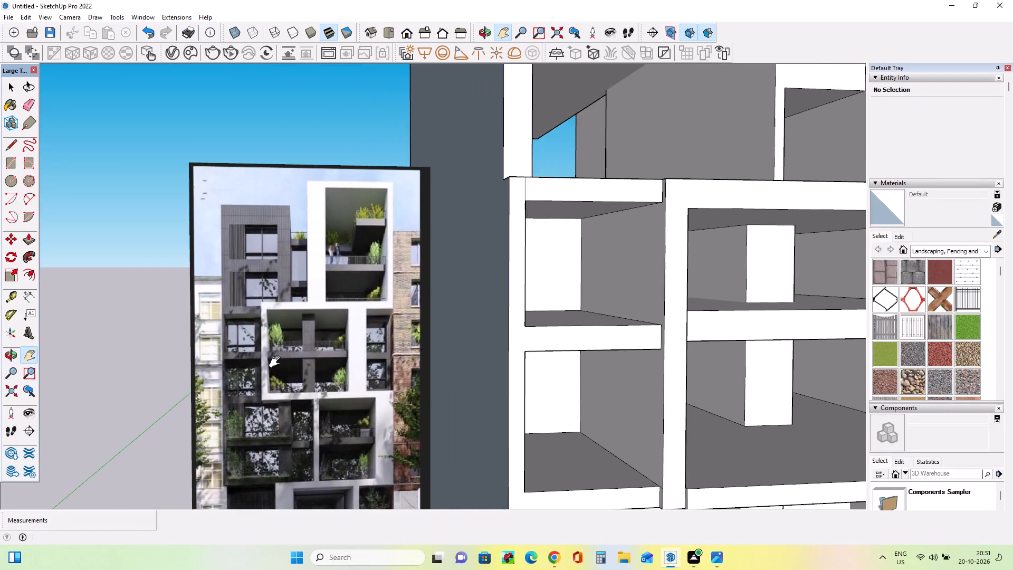
scroll(277, 362, down, 8)
middle_click(267, 316)
scroll(268, 317, up, 2)
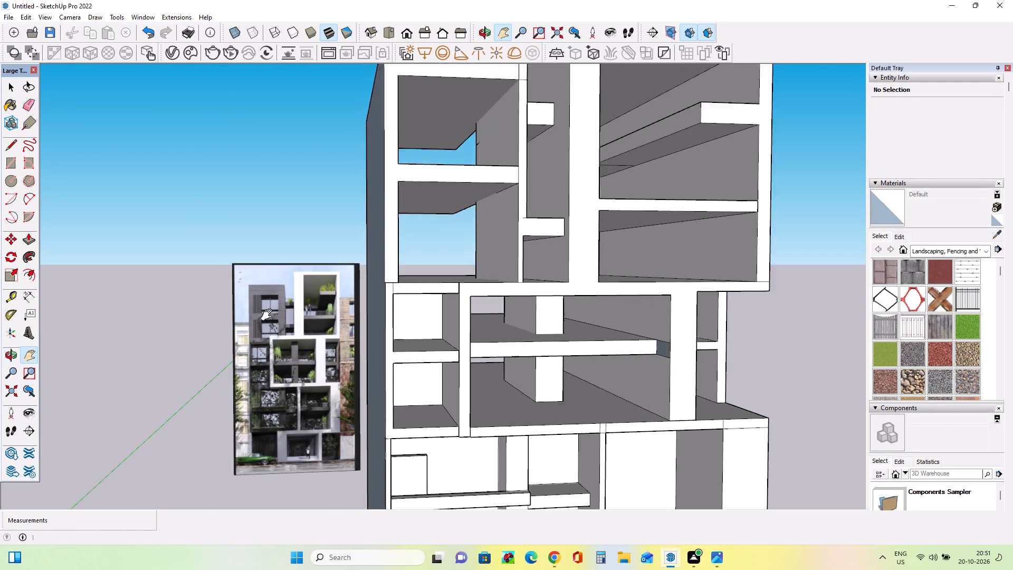
scroll(269, 315, up, 1)
middle_drag(275, 336, 299, 423)
scroll(284, 404, down, 2)
scroll(284, 404, up, 1)
scroll(284, 404, down, 2)
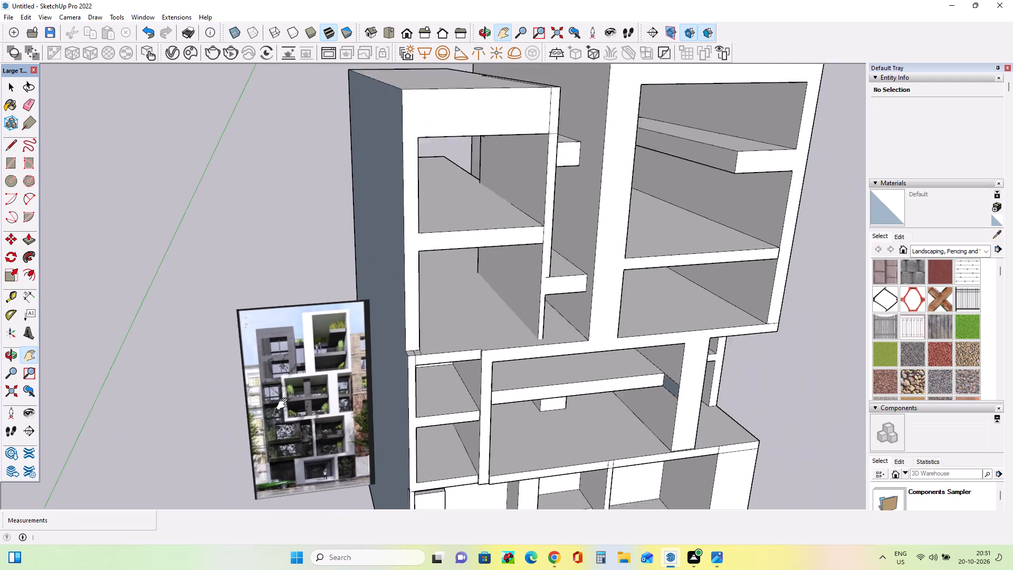
scroll(284, 404, down, 1)
middle_drag(353, 429, 339, 389)
Push/pull the partition wall's inner face 2' 10 11/16" into the side block's rooms to thicken the wall.
click(27, 241)
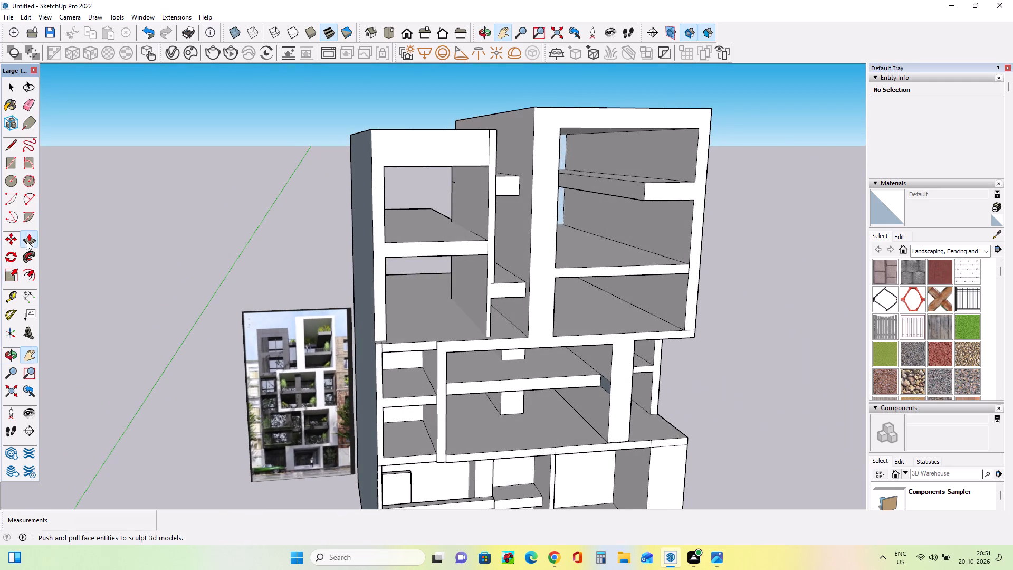
click(481, 214)
click(465, 219)
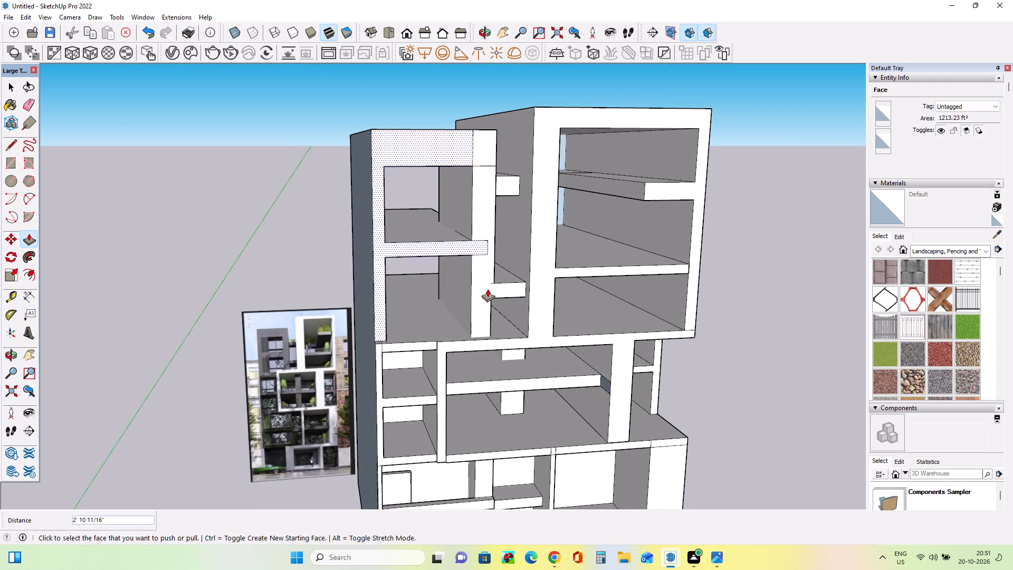
Examine the partition wall and the side block against the whole facade and the reference photo.
middle_drag(495, 309, 474, 300)
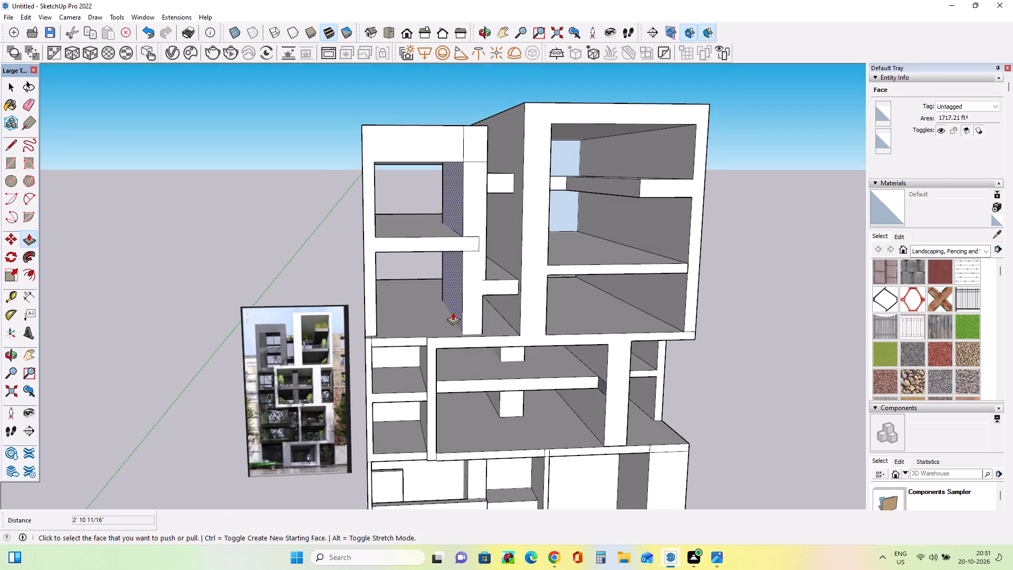
scroll(453, 312, up, 2)
middle_drag(452, 315, 466, 325)
scroll(426, 327, down, 3)
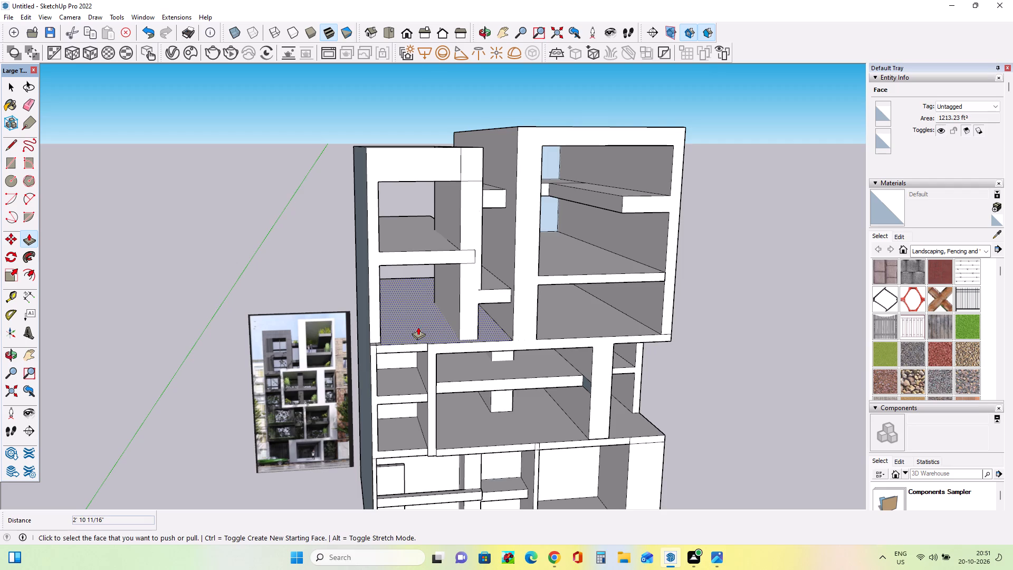
middle_drag(402, 287, 402, 269)
scroll(421, 329, down, 3)
middle_drag(480, 398, 475, 395)
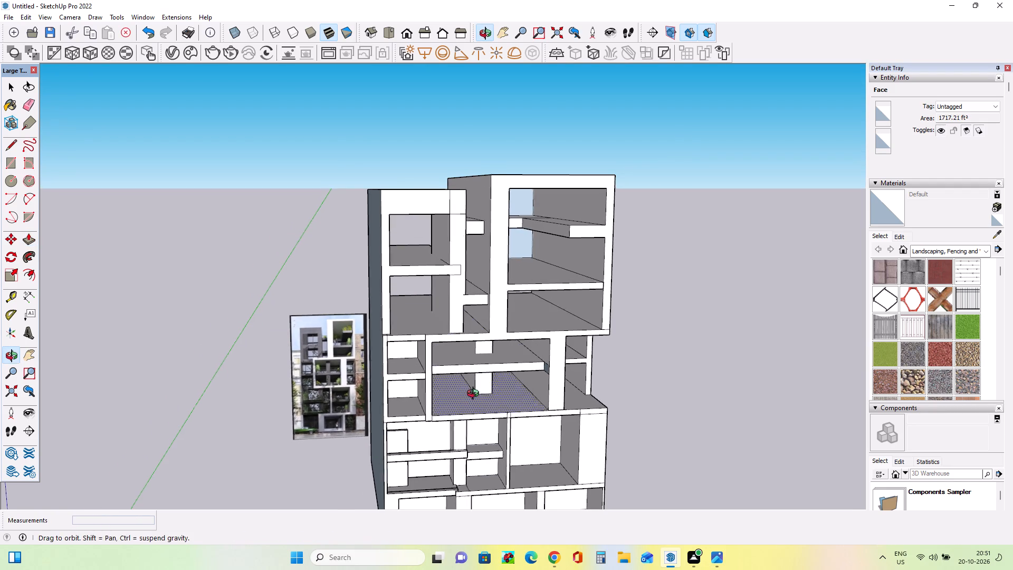
middle_drag(475, 395, 467, 382)
scroll(436, 374, down, 7)
scroll(478, 405, up, 4)
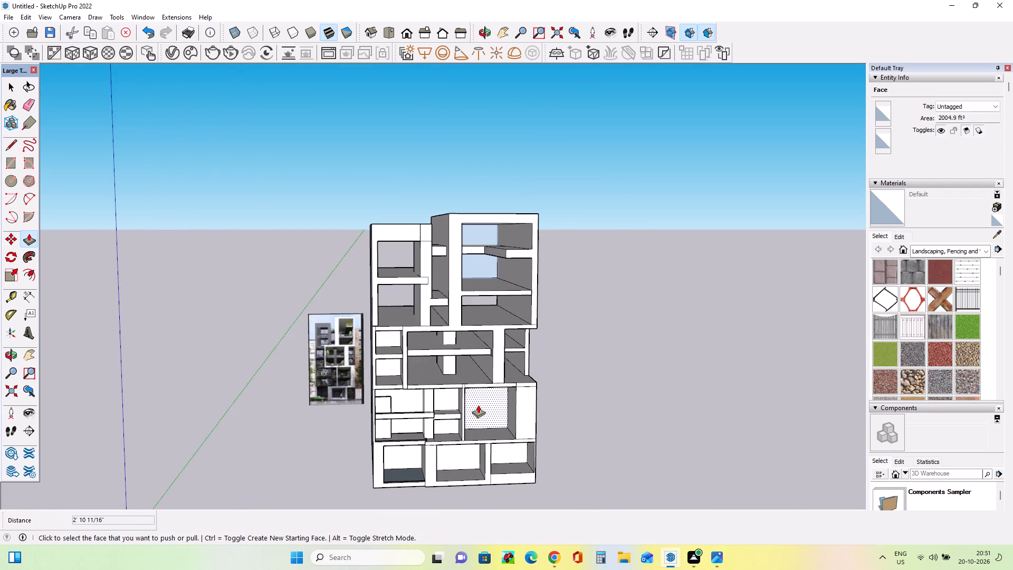
scroll(478, 405, up, 3)
middle_drag(478, 405, 452, 404)
middle_drag(452, 400, 457, 403)
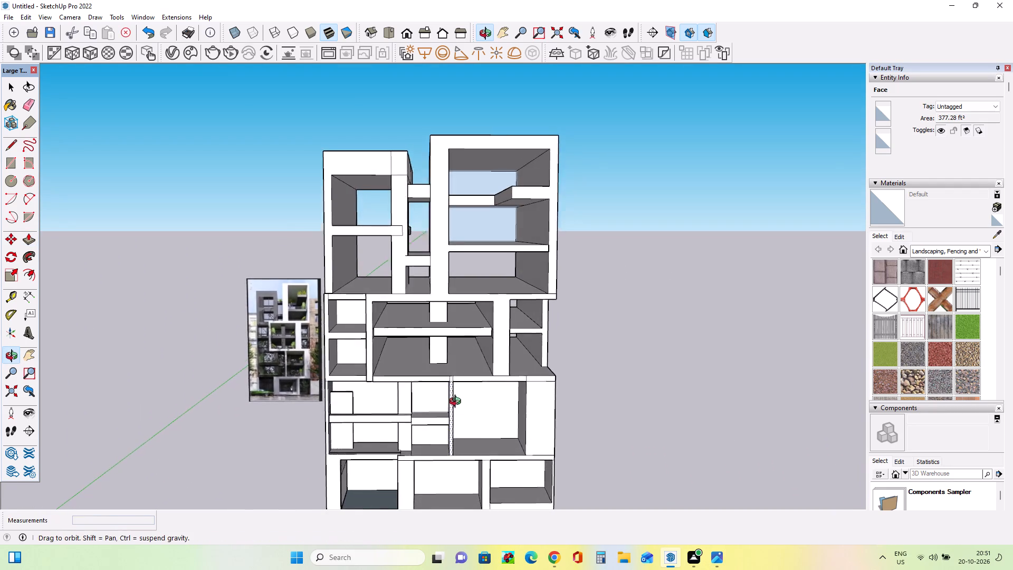
middle_drag(457, 403, 472, 422)
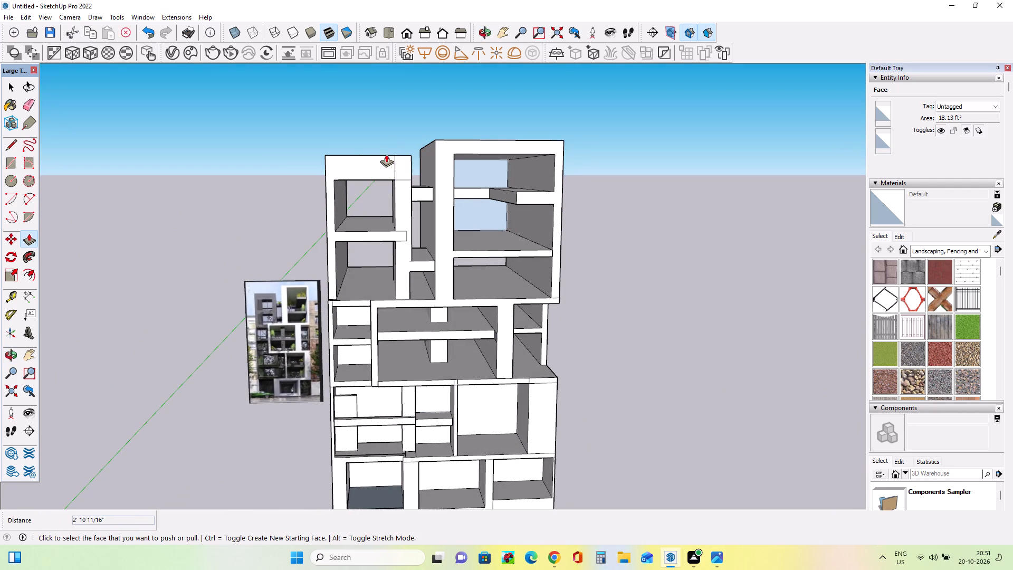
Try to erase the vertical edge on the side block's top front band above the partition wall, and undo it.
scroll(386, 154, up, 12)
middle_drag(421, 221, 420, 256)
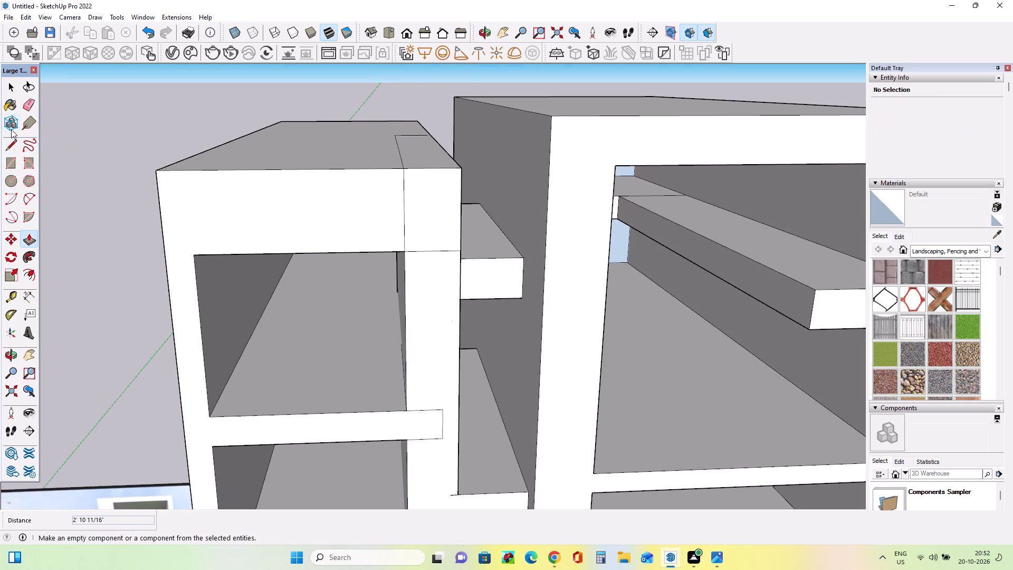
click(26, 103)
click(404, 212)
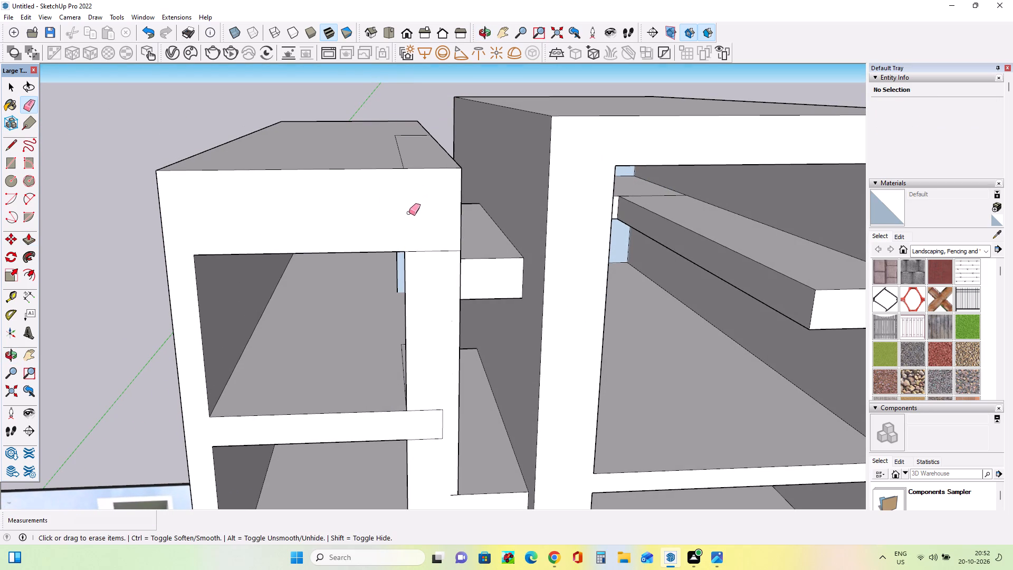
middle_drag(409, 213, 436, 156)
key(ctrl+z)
Examine the leftover edges on the side block's top and front, and the overall facade.
middle_drag(432, 174, 423, 187)
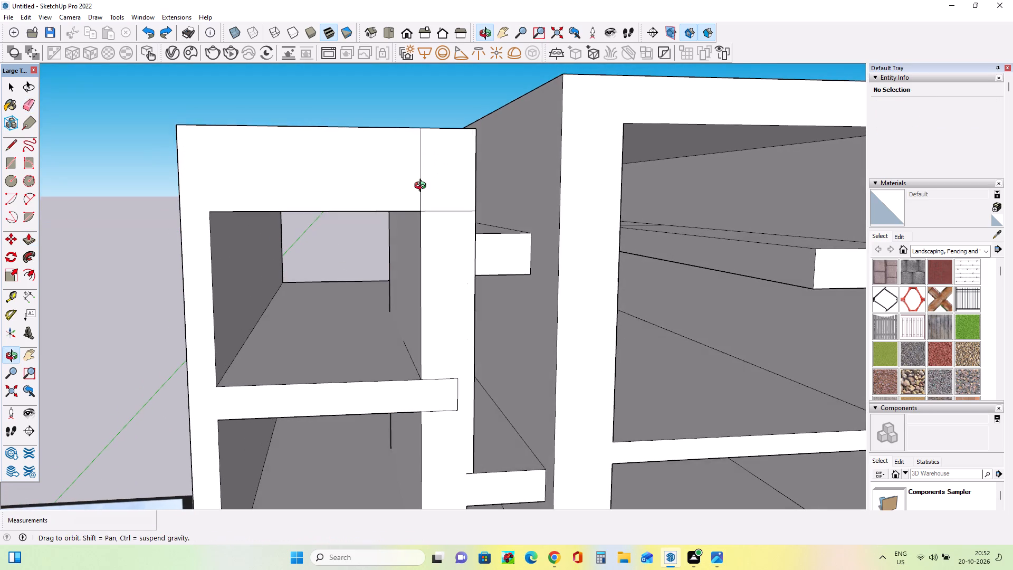
middle_drag(423, 187, 405, 289)
scroll(397, 261, up, 8)
middle_drag(407, 284, 429, 270)
scroll(429, 270, down, 9)
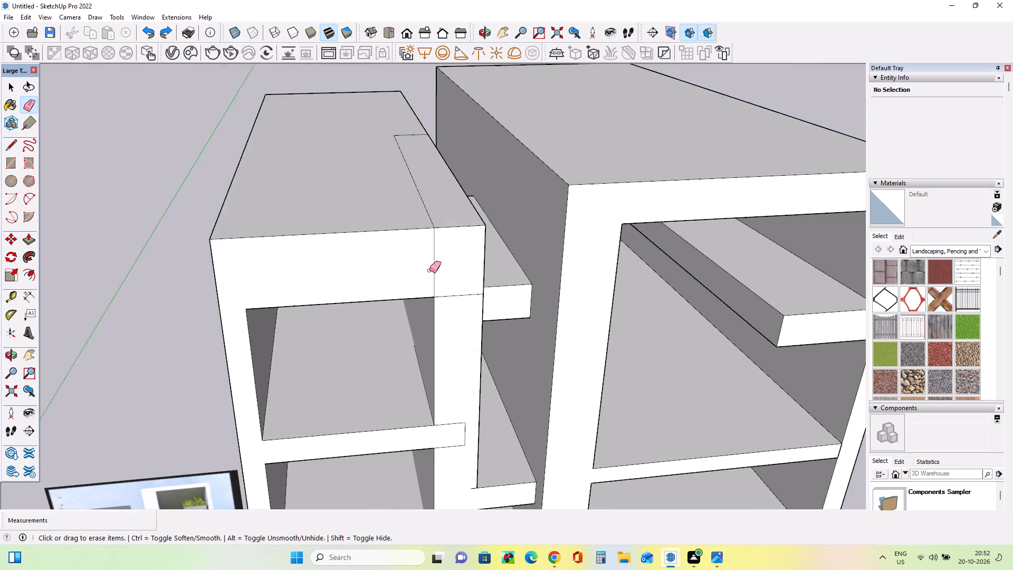
scroll(429, 270, down, 15)
middle_drag(485, 386, 472, 363)
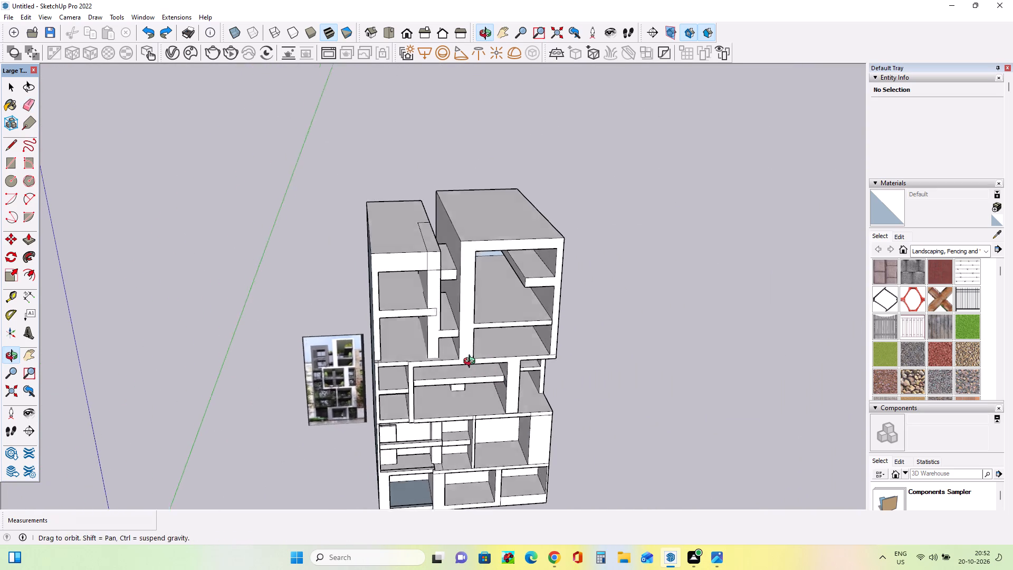
middle_drag(472, 363, 472, 359)
scroll(448, 339, down, 8)
scroll(465, 411, up, 8)
scroll(456, 408, down, 1)
scroll(456, 407, up, 1)
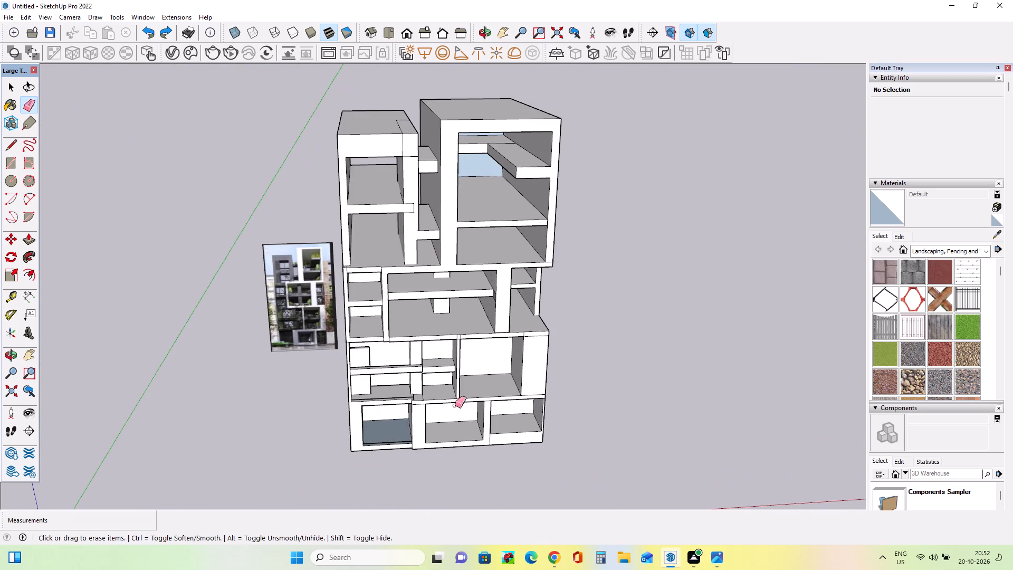
Draw a rectangle about 39' 4 9/16" by 29' 10 15/16" on the rear of the taller upper block, covering its lowest opening.
middle_drag(453, 403, 441, 331)
scroll(426, 283, up, 2)
middle_drag(425, 289, 384, 319)
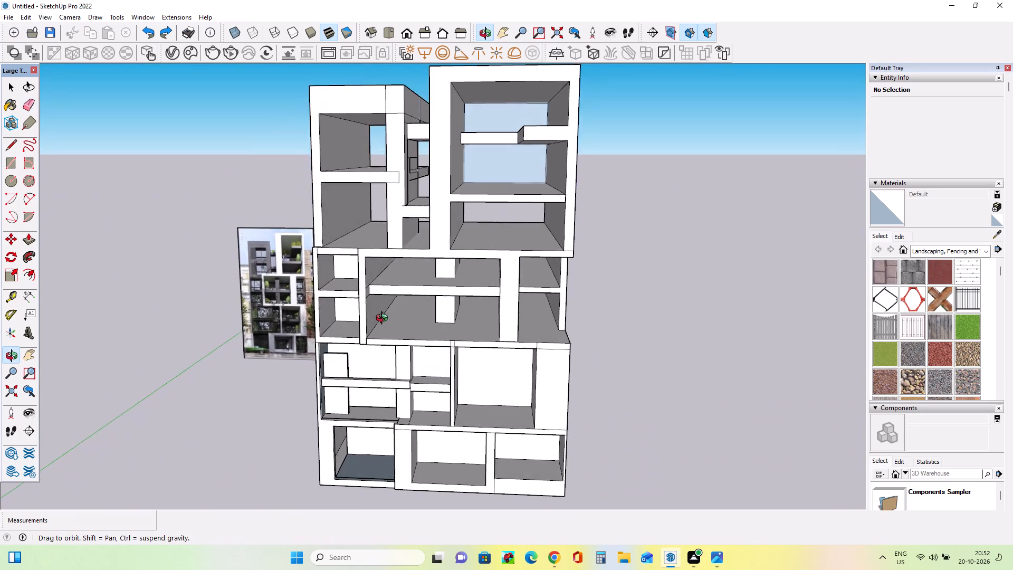
middle_drag(384, 319, 90, 296)
middle_drag(559, 360, 116, 346)
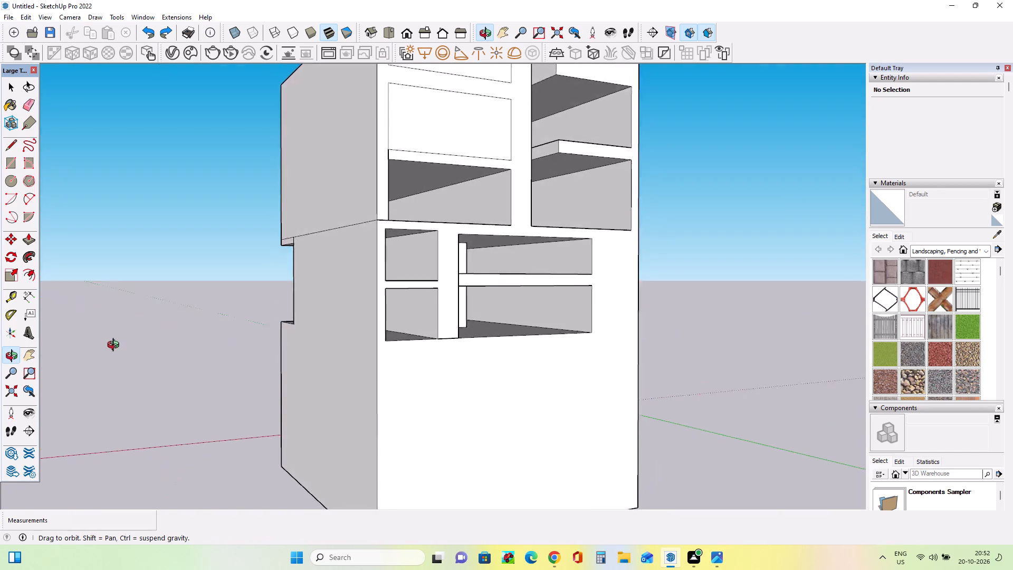
middle_drag(116, 346, 88, 372)
middle_drag(548, 262, 458, 307)
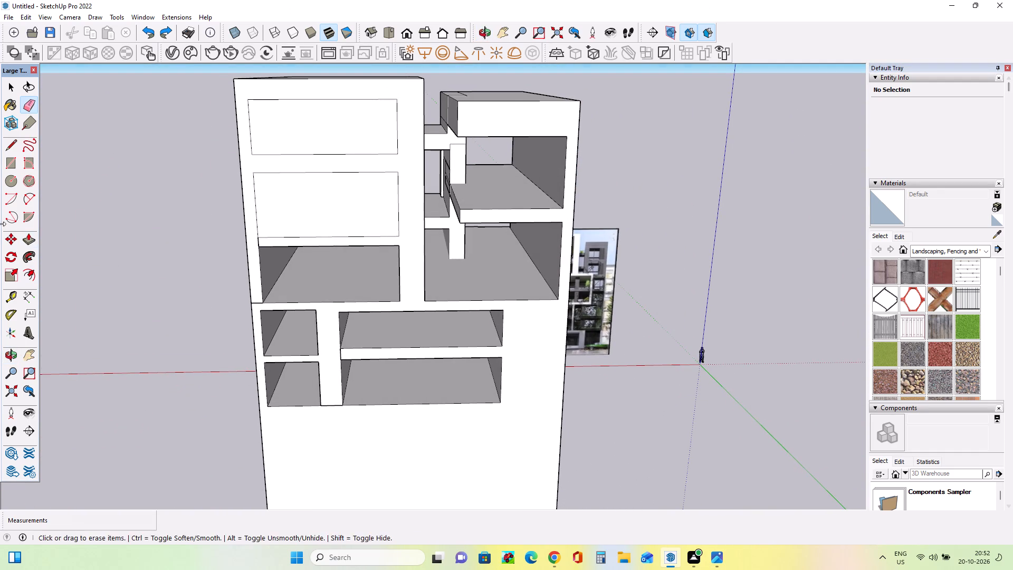
click(7, 164)
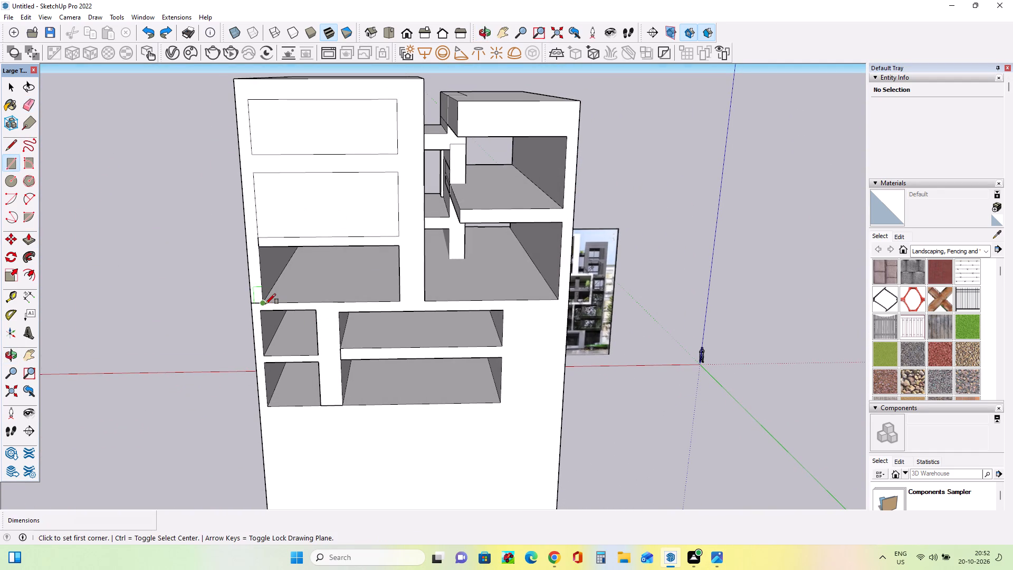
click(265, 304)
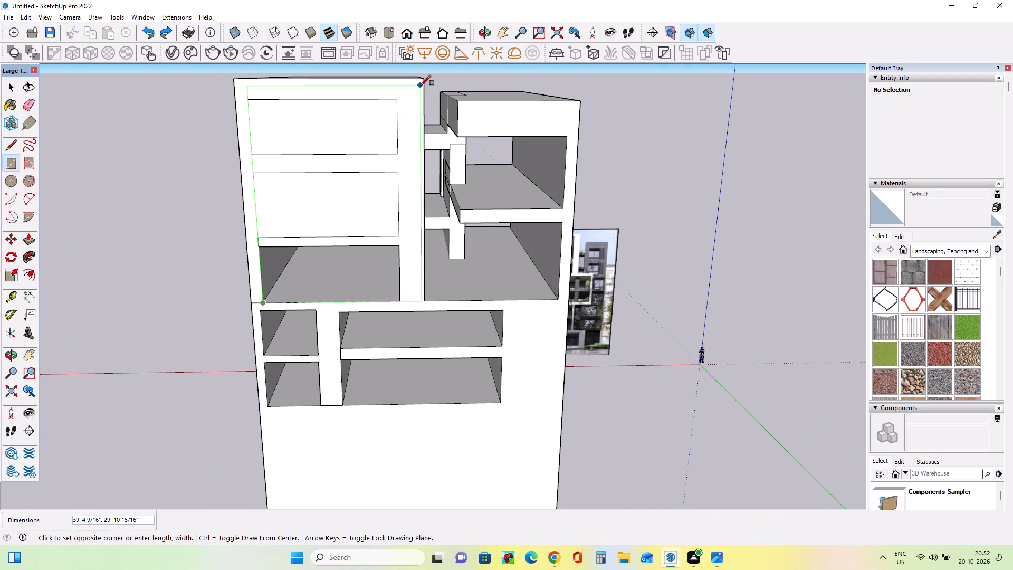
click(421, 85)
Draw a rectangle across the rear of the side block, from its inner bottom corner to its outer edge, to close the openings.
click(426, 302)
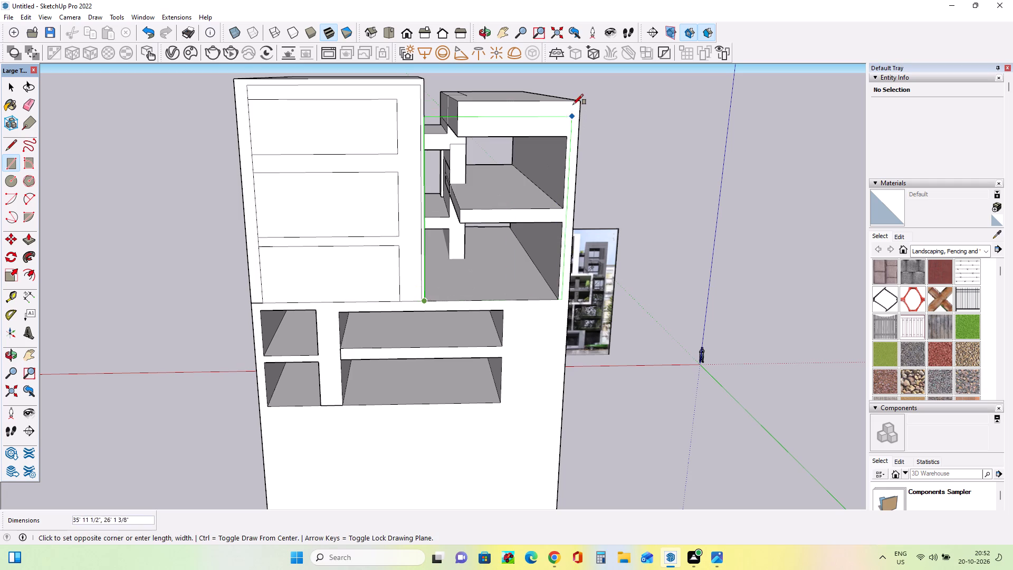
click(579, 135)
Paint the front face of the long horizontal slab above the ground floor with Cladding Weathered from Brick, Cladding and Siding.
middle_drag(573, 215, 175, 300)
middle_drag(665, 267, 150, 173)
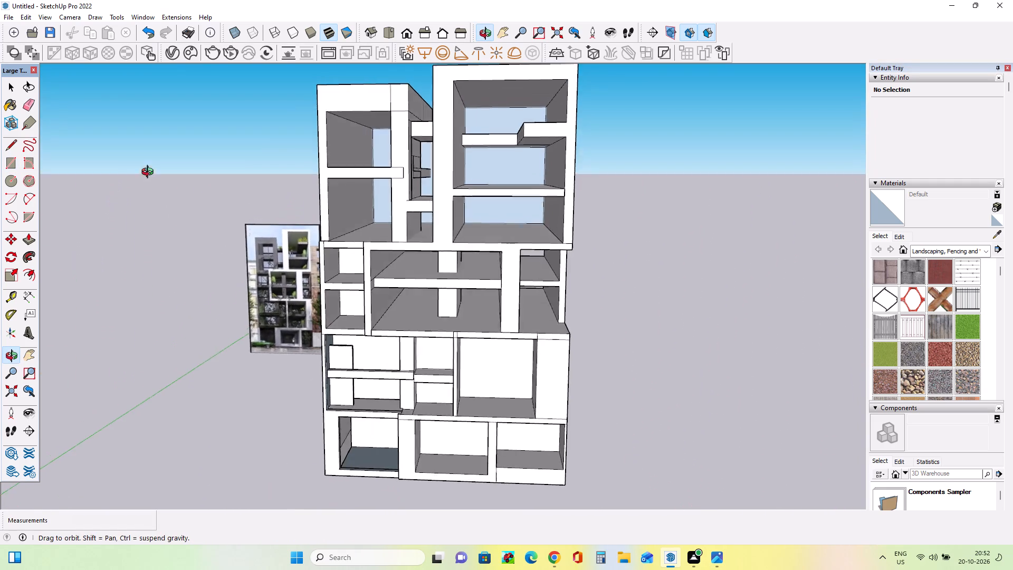
middle_drag(150, 173, 200, 185)
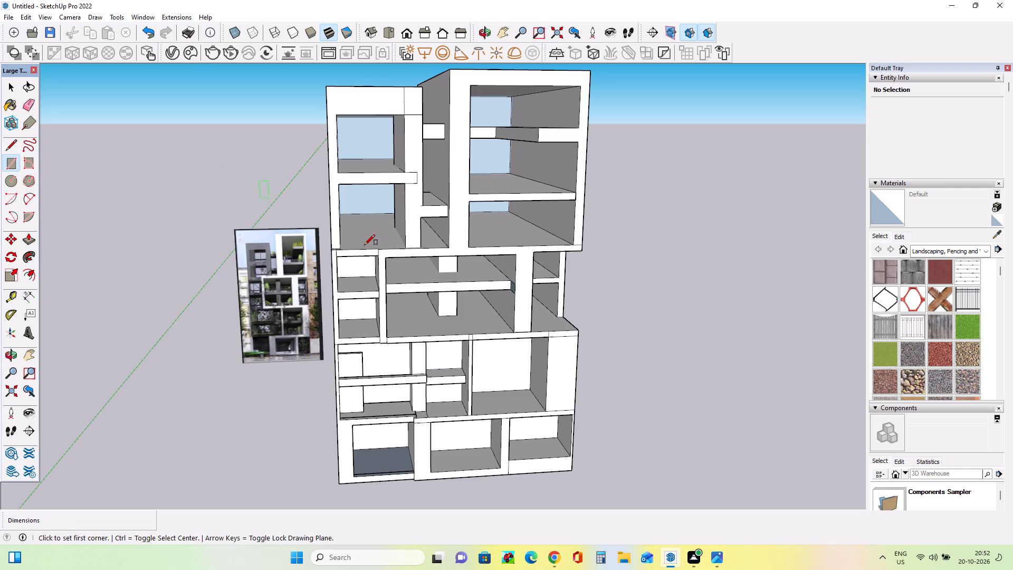
middle_drag(455, 374, 447, 356)
scroll(451, 369, up, 1)
scroll(439, 410, up, 1)
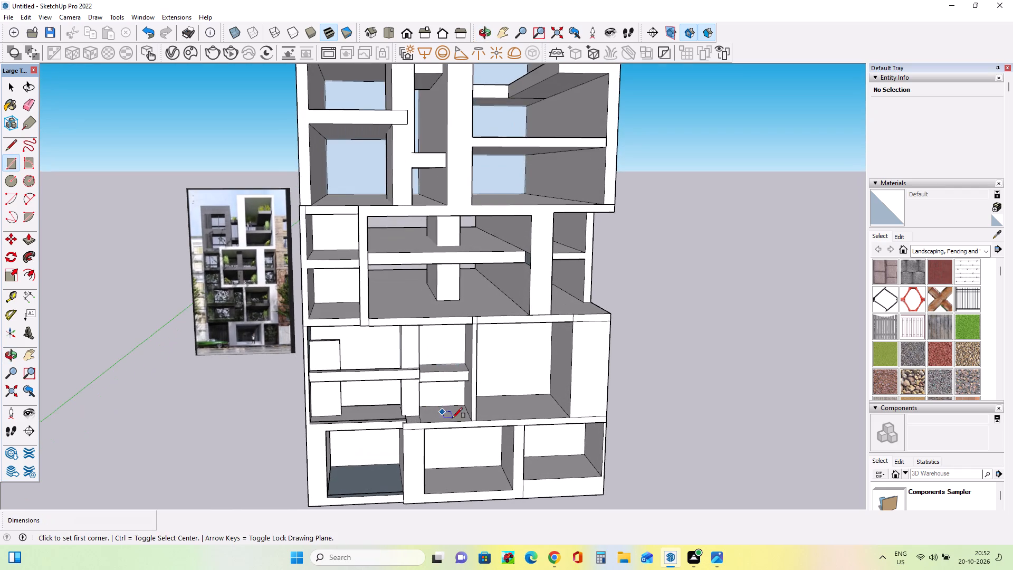
middle_drag(454, 416, 455, 402)
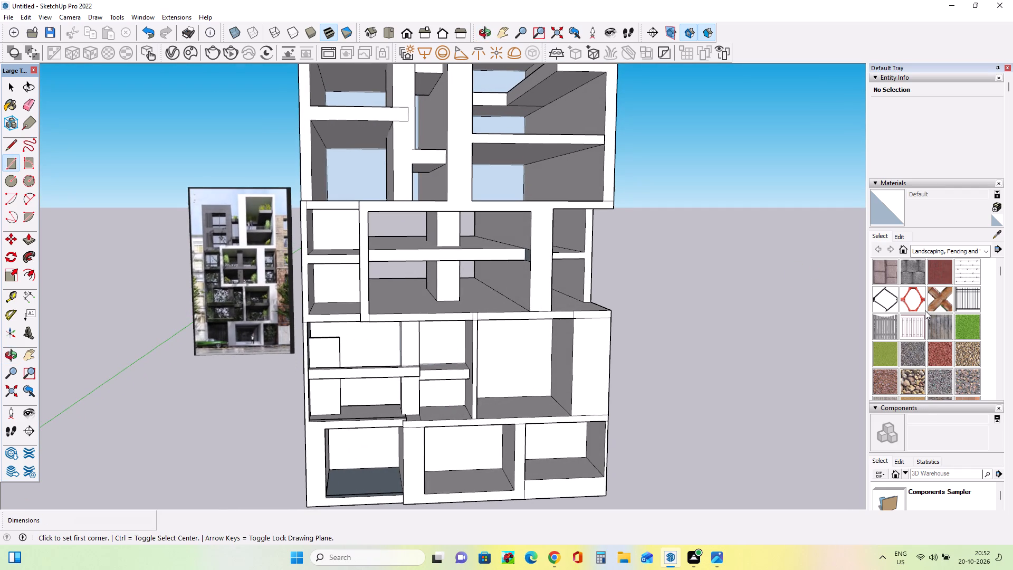
click(957, 248)
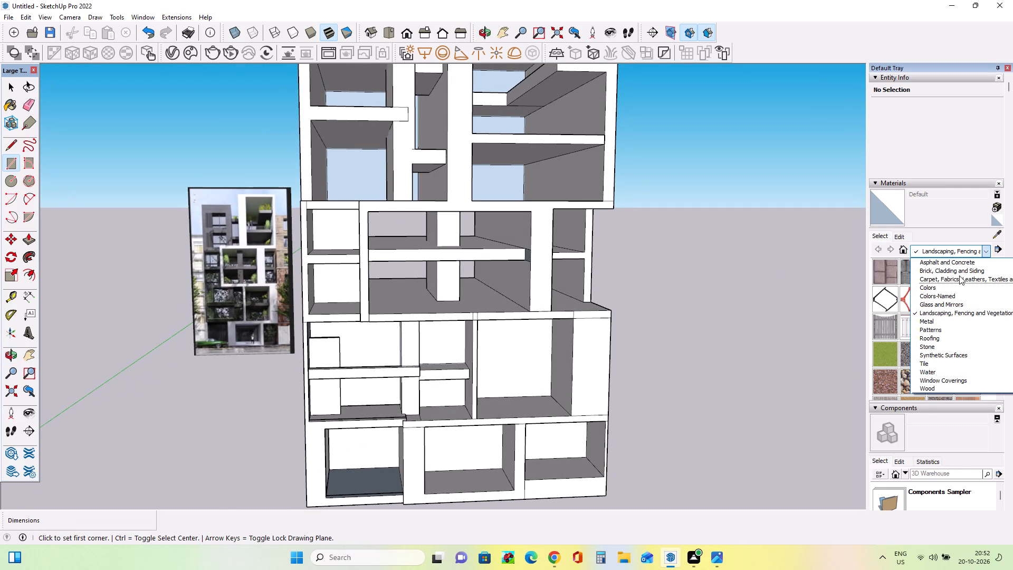
click(957, 271)
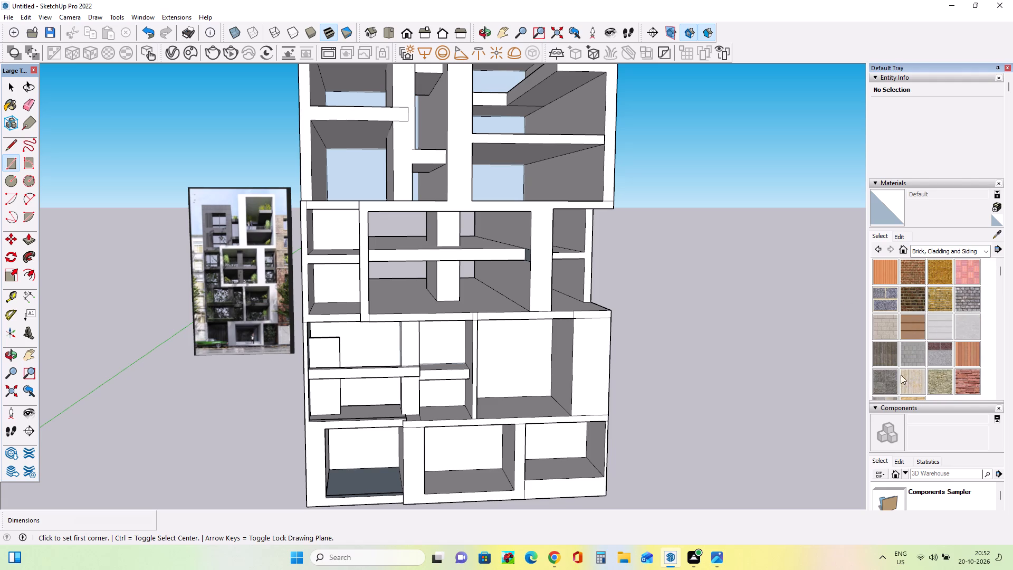
click(883, 358)
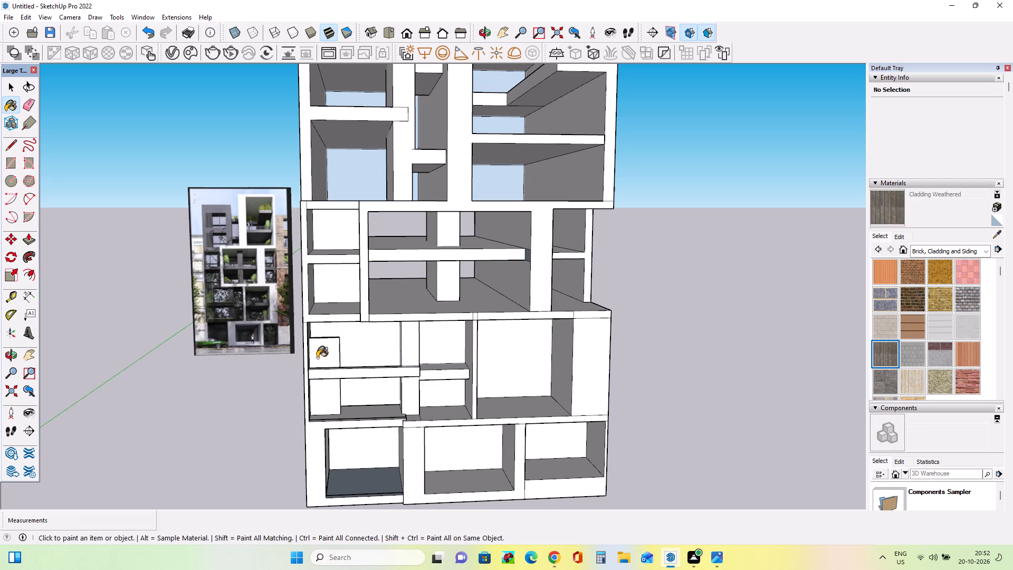
click(328, 375)
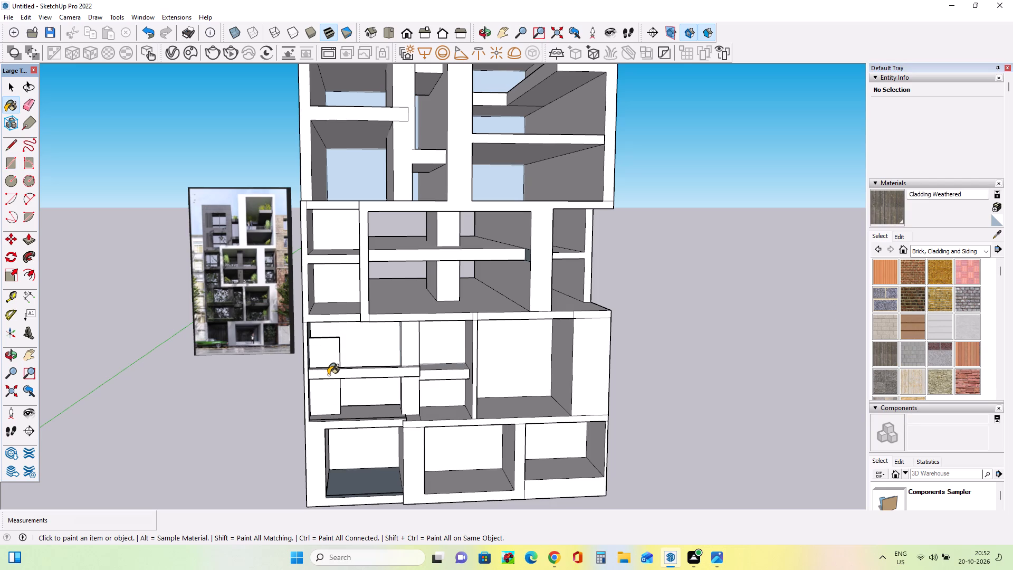
Compare the cladding on the painted slab with the lower floors in the reference photo.
scroll(380, 379, up, 10)
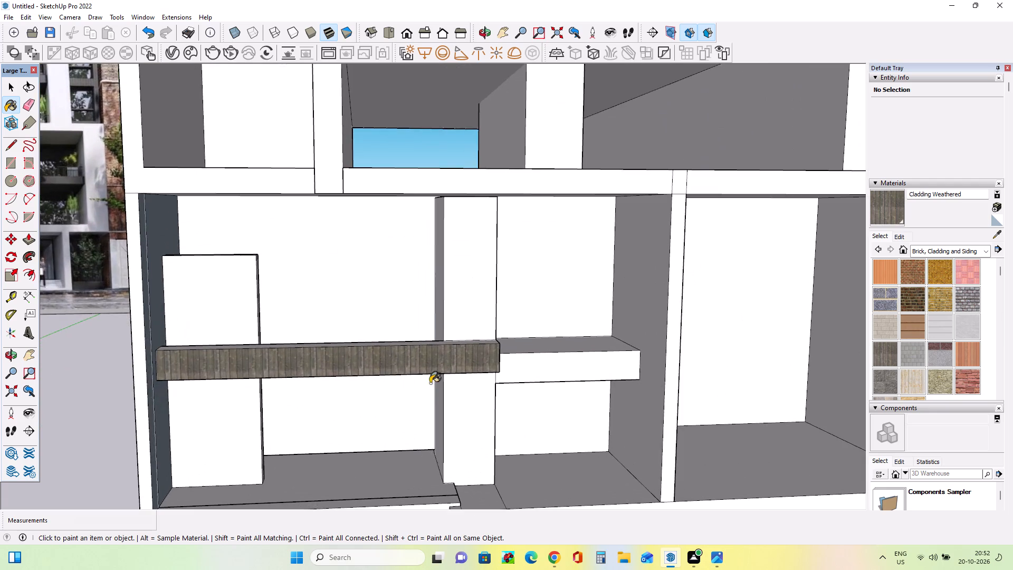
scroll(460, 384, down, 7)
scroll(211, 275, up, 13)
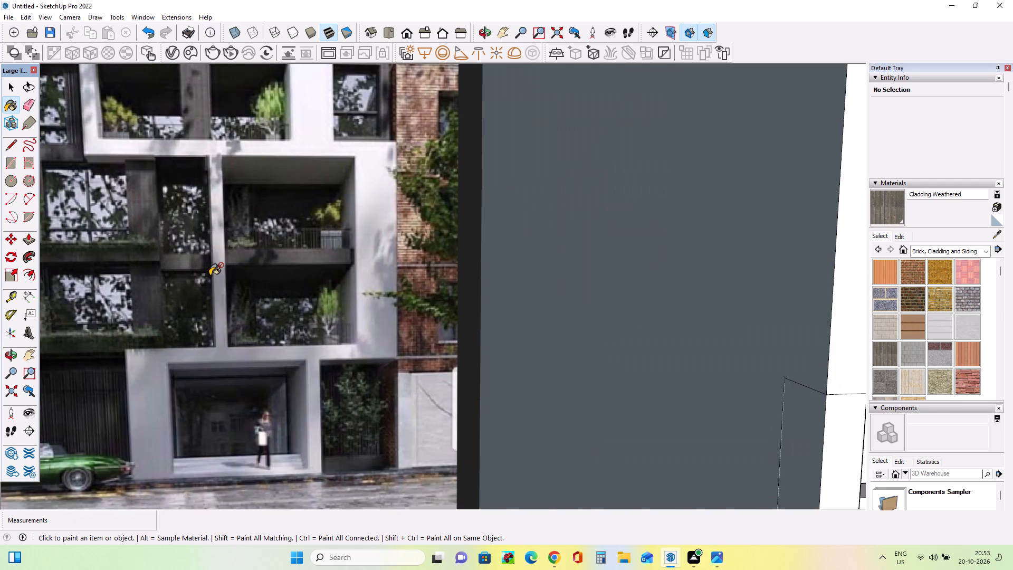
scroll(211, 275, down, 14)
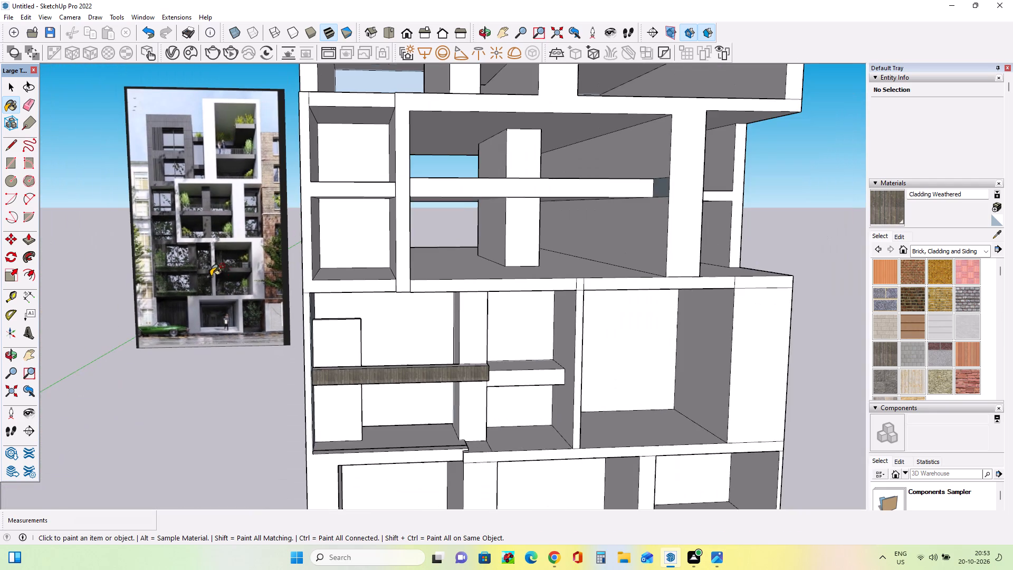
Create a purple-grey tinted copy of Cladding Weathered and repaint the front face of the long horizontal slab with it.
click(998, 208)
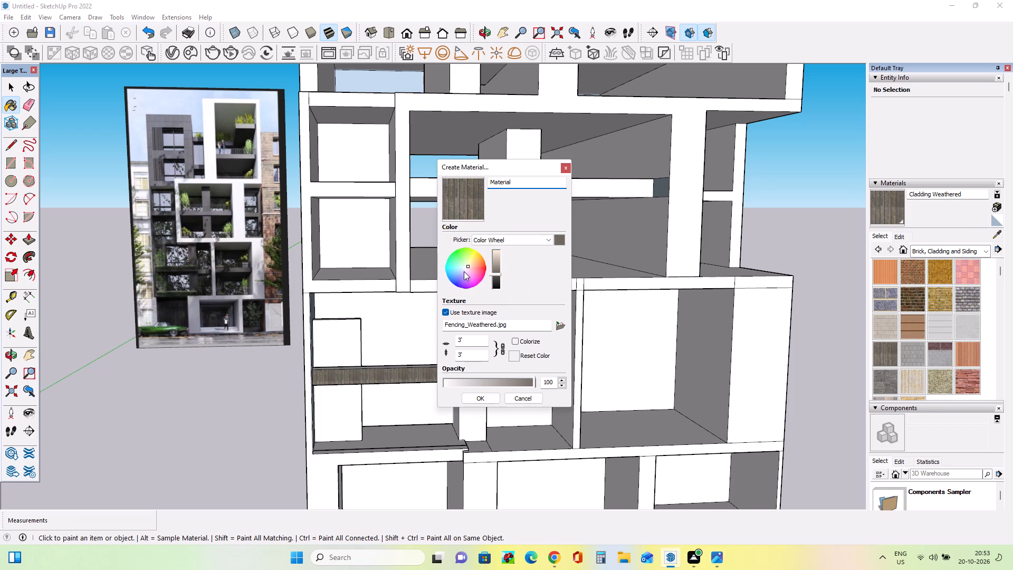
click(466, 270)
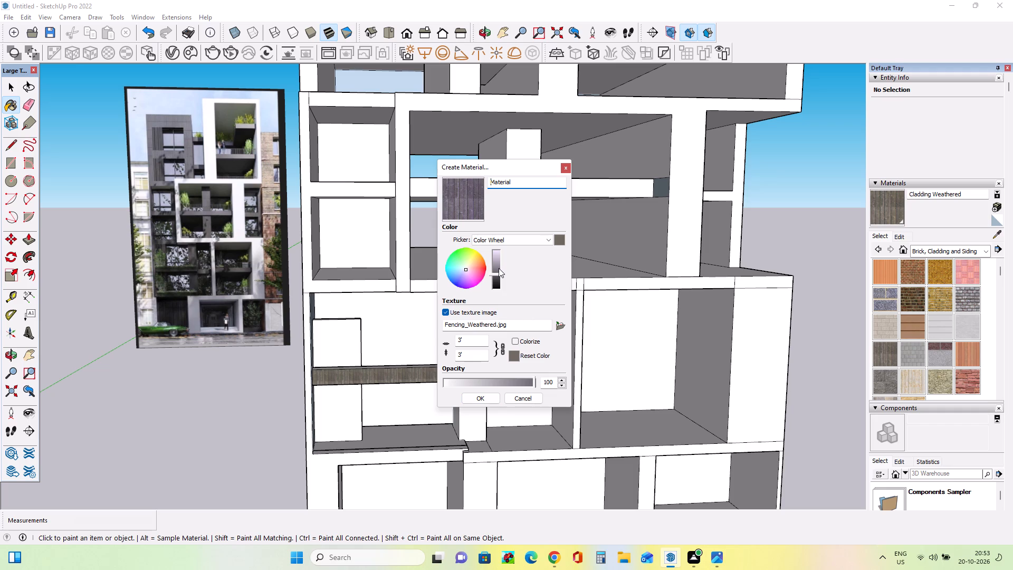
click(488, 404)
click(419, 376)
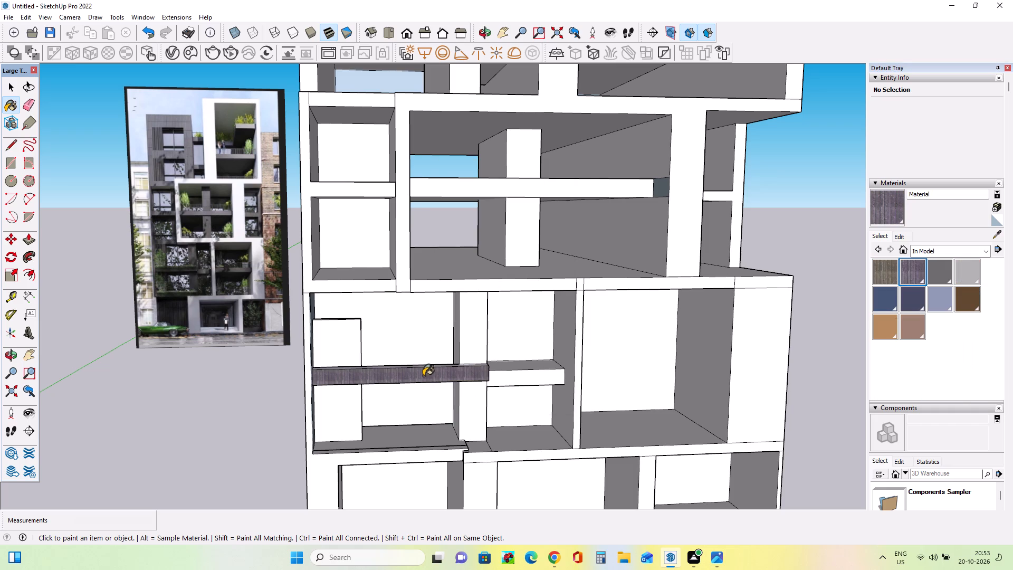
Paint the front of the vertical pier above and below the long slab with the purple-grey cladding.
middle_drag(498, 379, 503, 379)
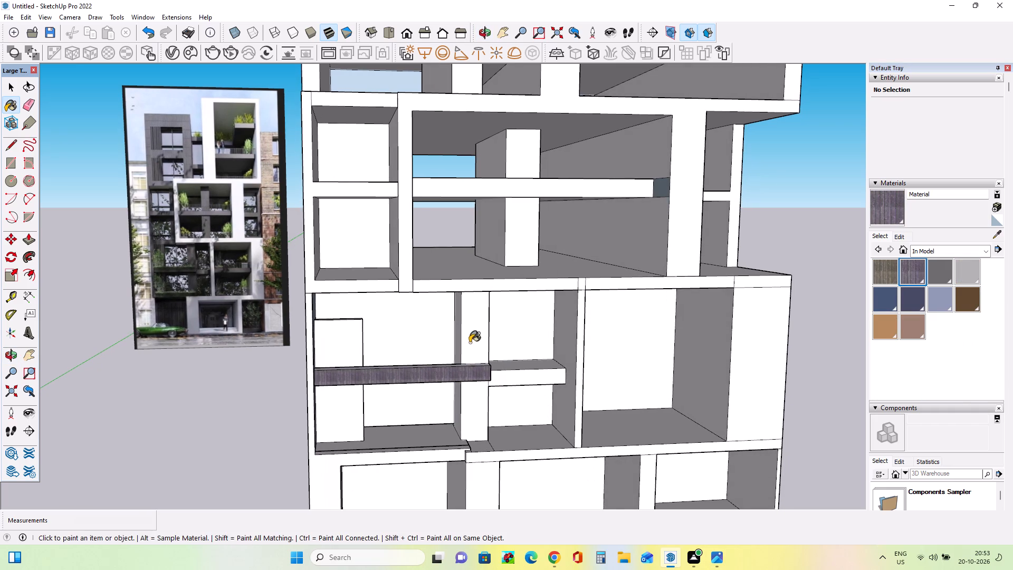
click(470, 341)
click(479, 402)
middle_drag(491, 417, 495, 423)
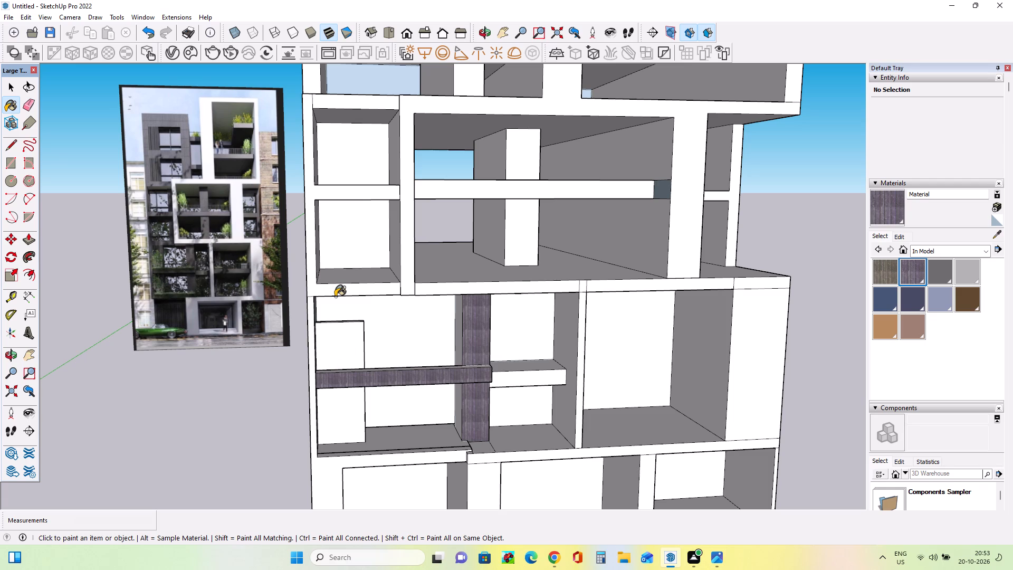
Push/Pull the top of the narrow box behind the long slab by 2' 8" and 10 5/8", up to the floor slab above.
scroll(158, 262, up, 12)
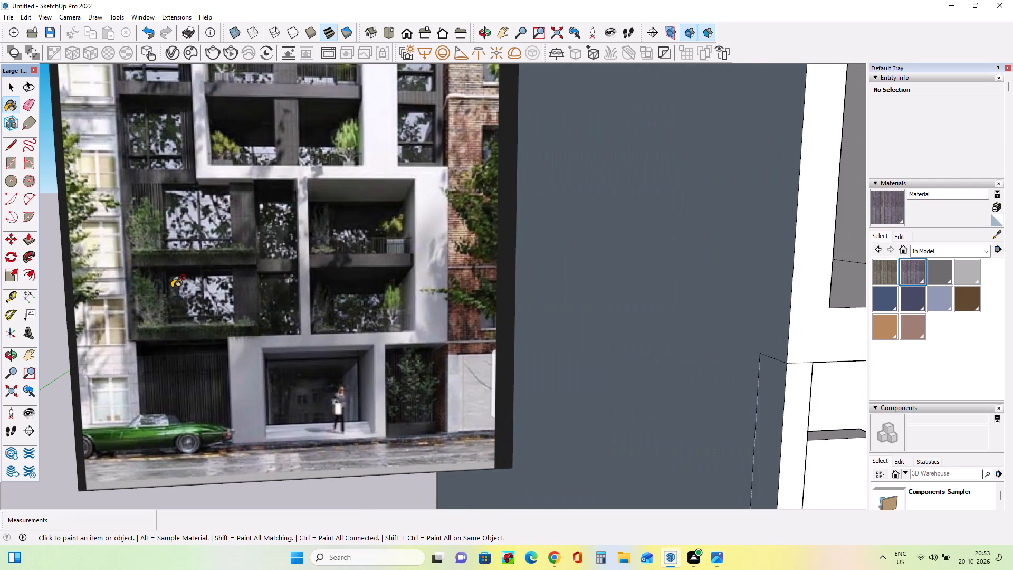
scroll(173, 287, down, 10)
middle_drag(385, 321, 364, 350)
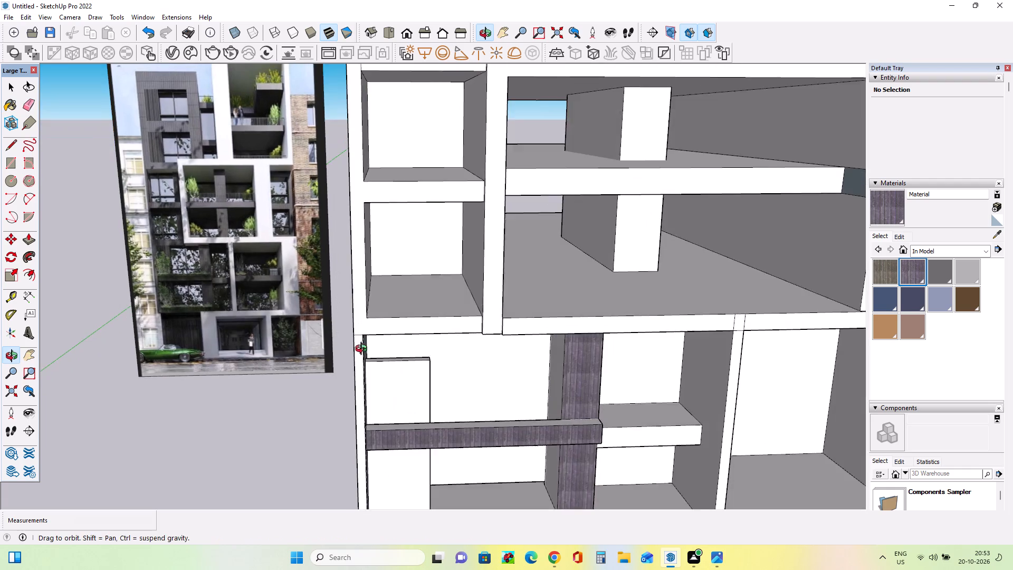
middle_drag(364, 350, 346, 363)
click(34, 234)
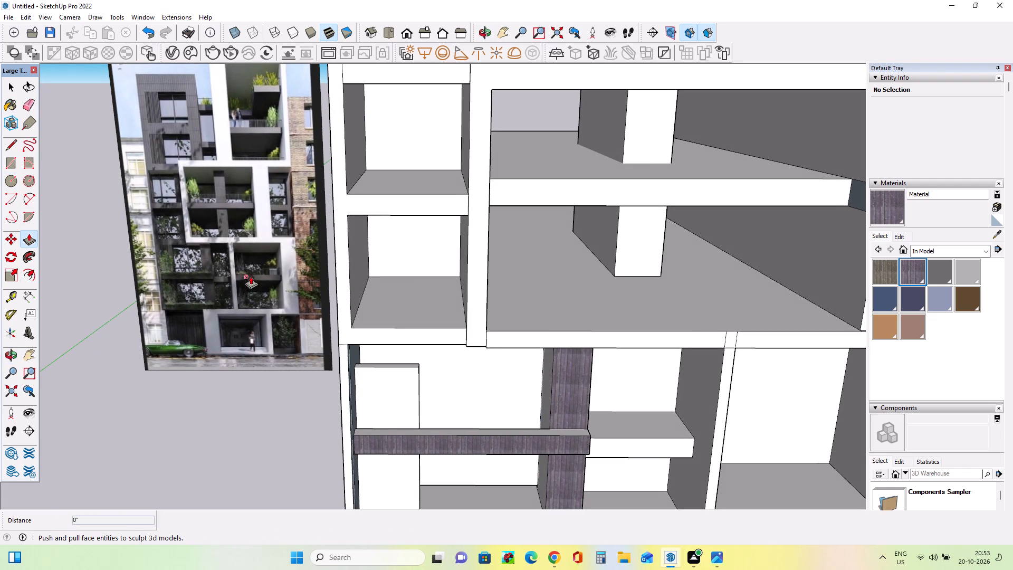
click(415, 363)
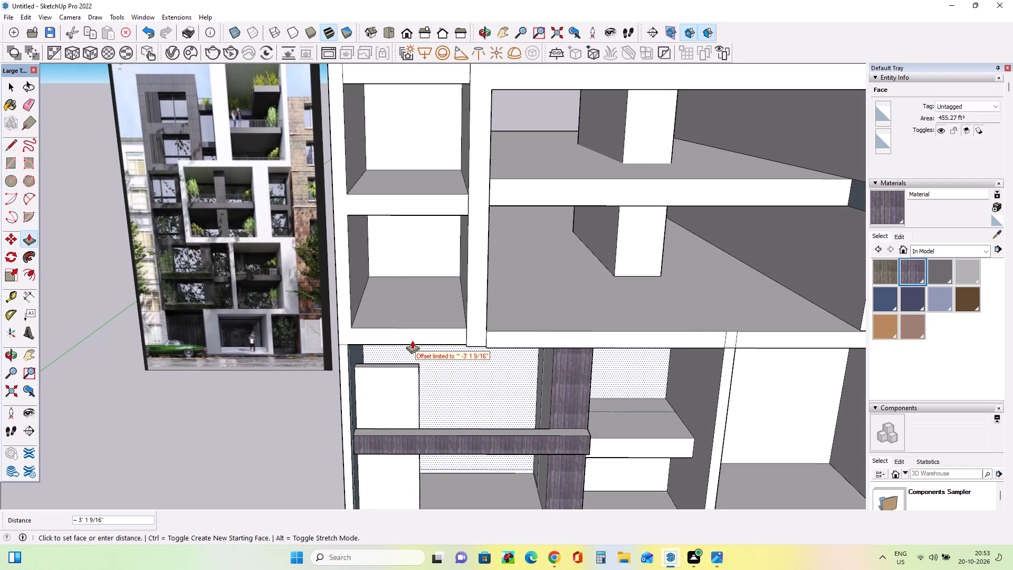
key(Escape)
middle_drag(408, 368, 414, 387)
scroll(405, 374, up, 3)
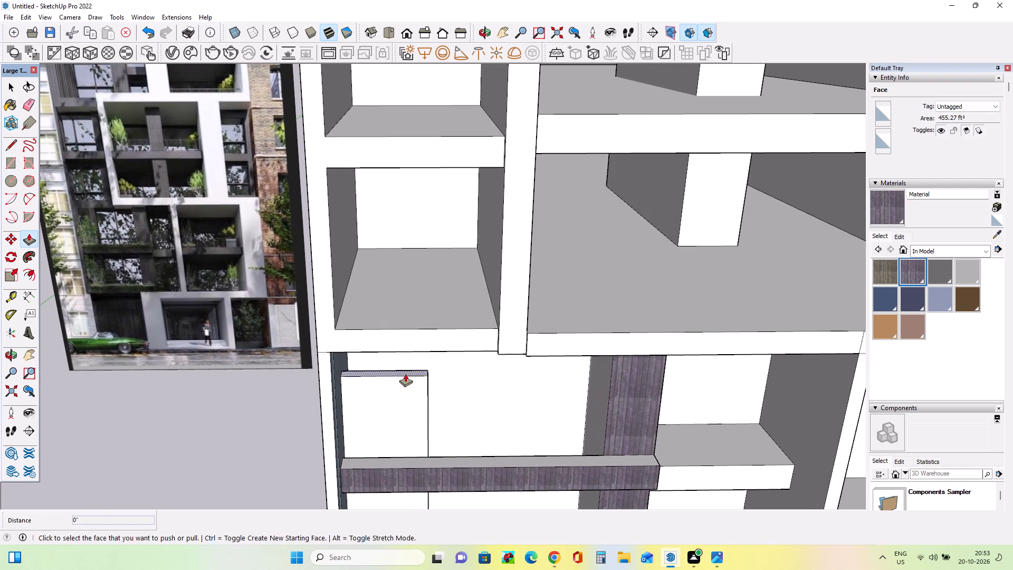
click(406, 372)
click(406, 336)
middle_drag(424, 395, 406, 362)
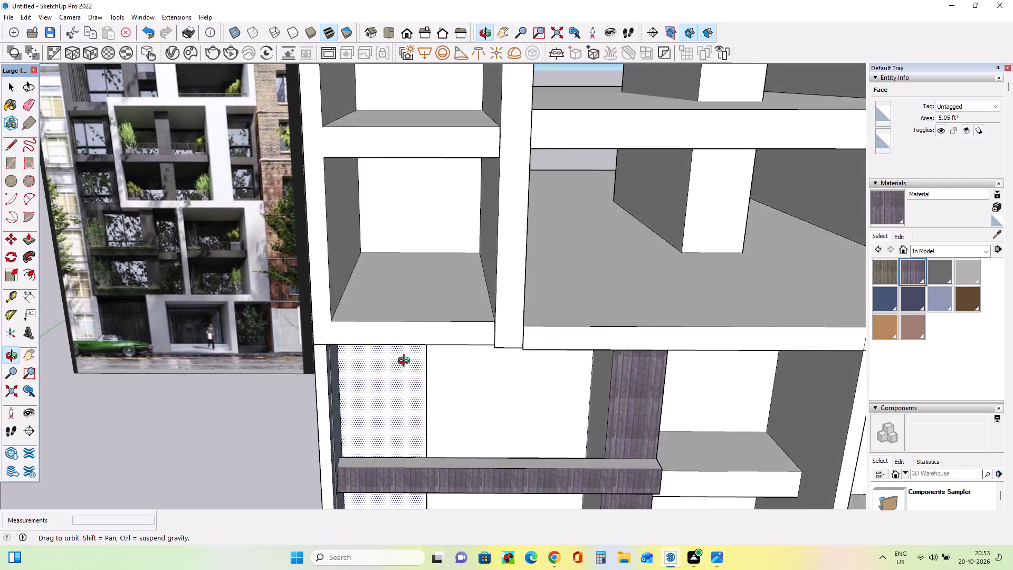
middle_drag(406, 362, 381, 328)
scroll(397, 326, up, 10)
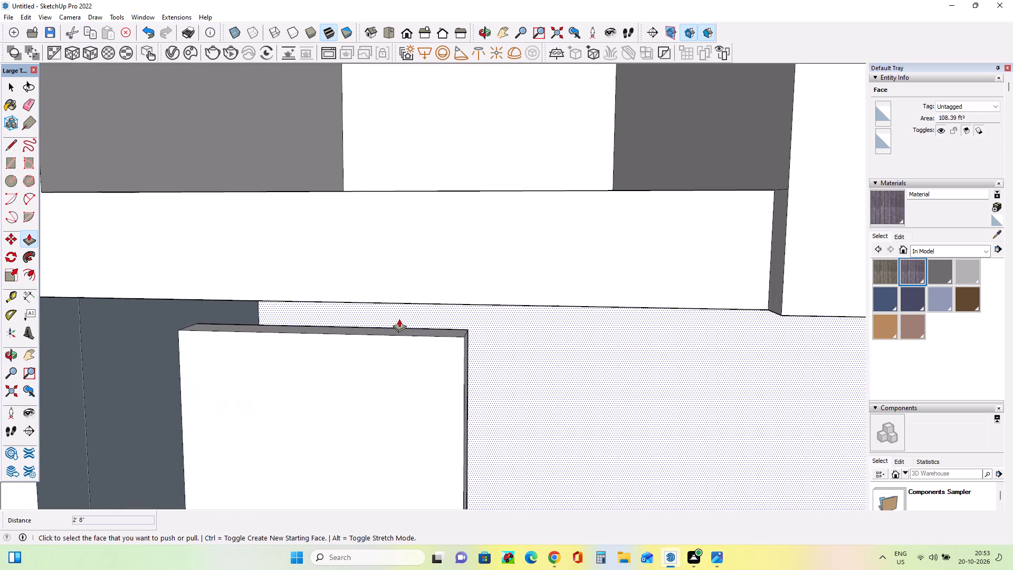
click(399, 329)
click(399, 287)
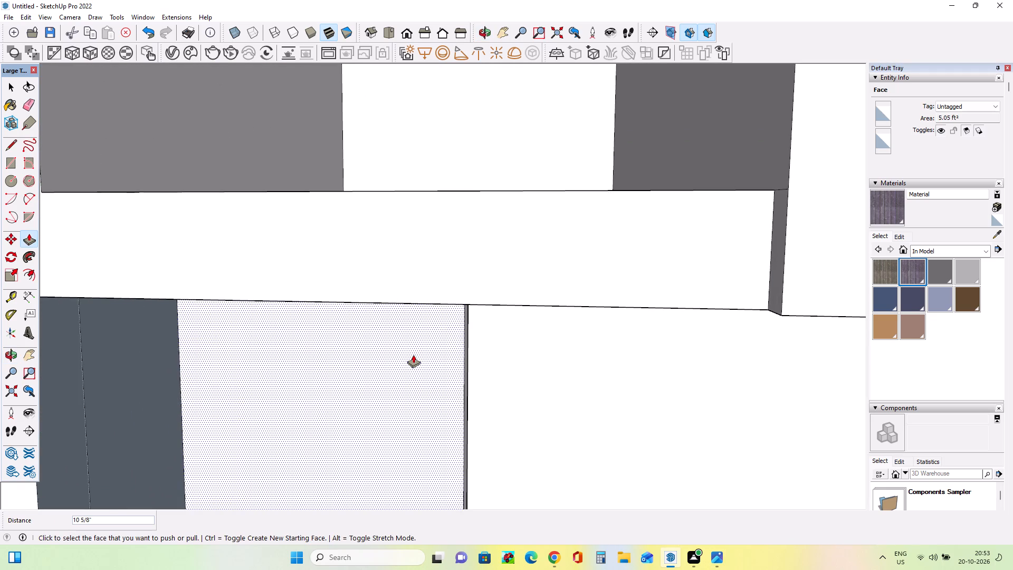
Paint the exposed faces of the short slab adjoining the pier, including its top and front, with the purple-grey cladding.
scroll(413, 355, down, 16)
middle_drag(418, 358, 471, 341)
scroll(471, 341, down, 1)
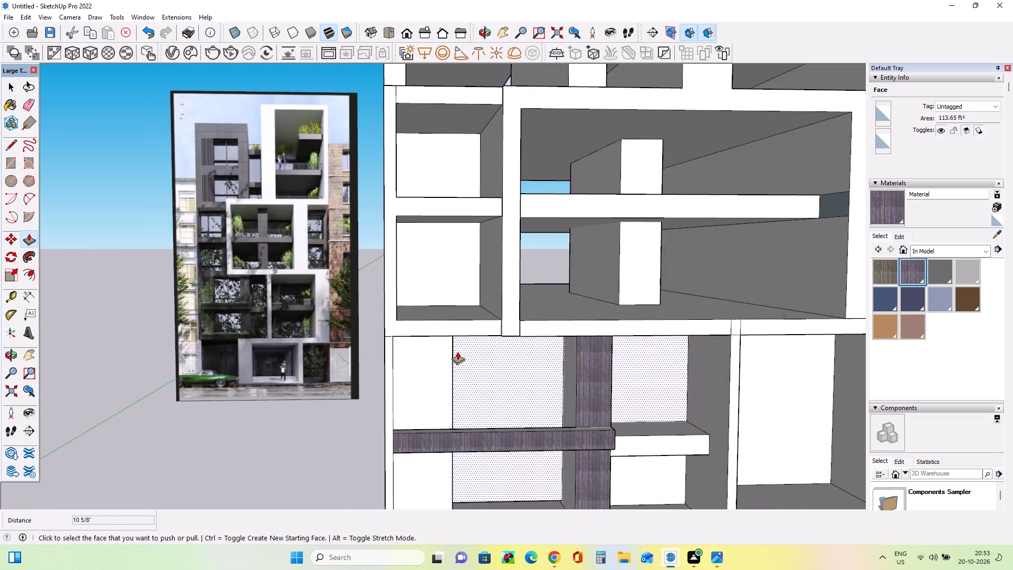
middle_drag(433, 368, 429, 377)
scroll(438, 287, up, 2)
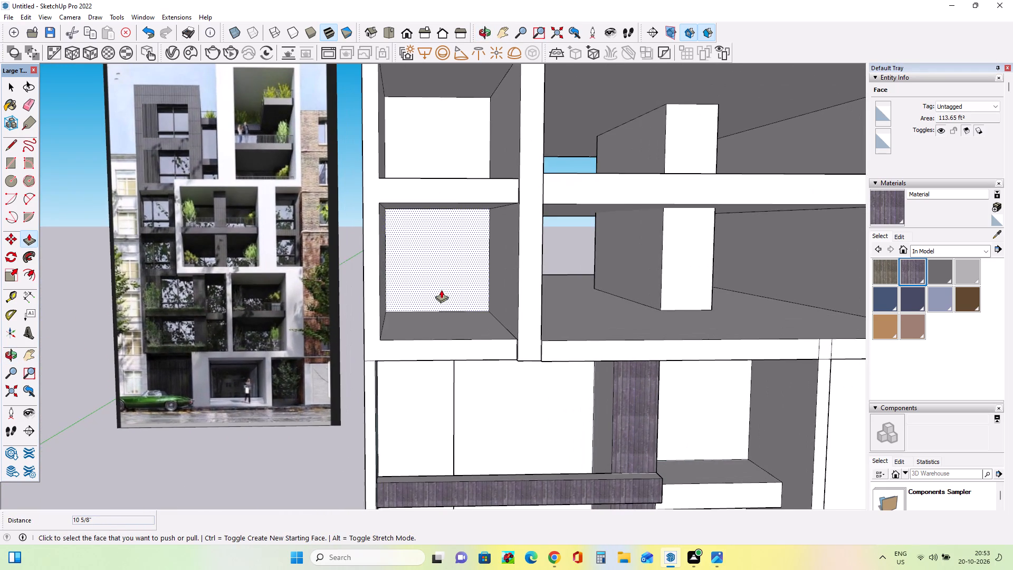
middle_drag(445, 296, 451, 307)
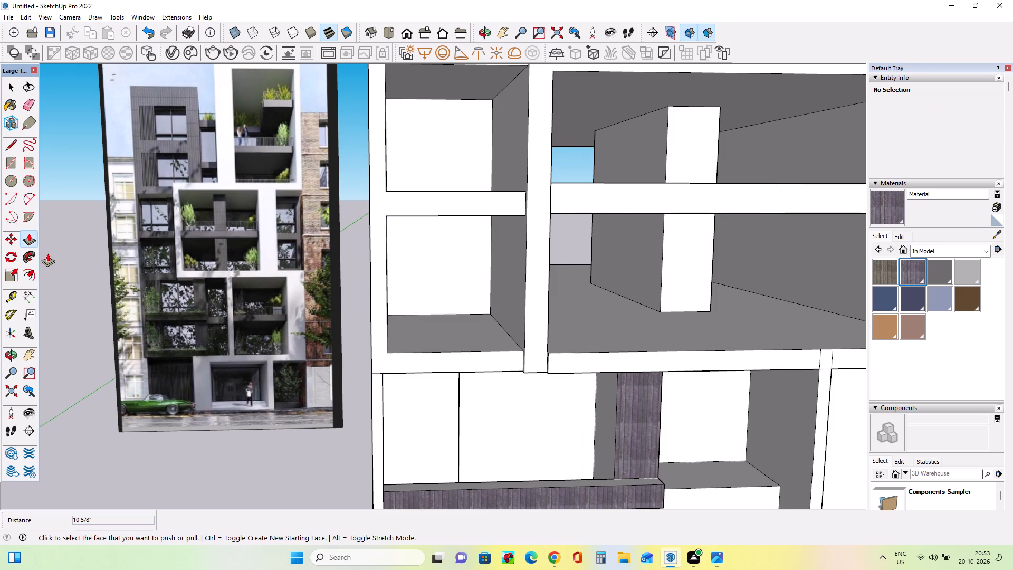
click(905, 277)
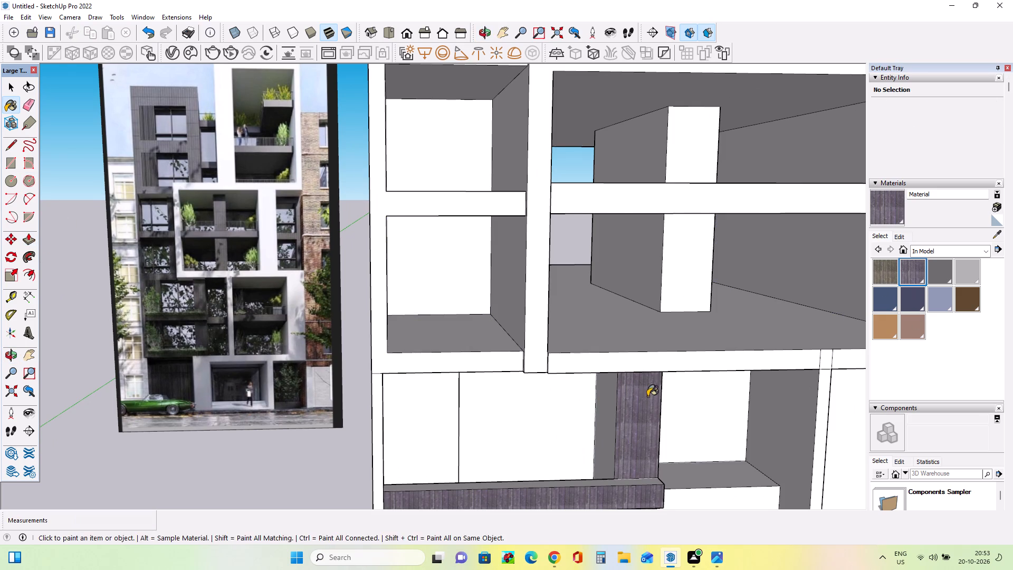
middle_drag(647, 397, 635, 401)
click(731, 485)
scroll(596, 418, down, 4)
middle_drag(644, 440, 644, 436)
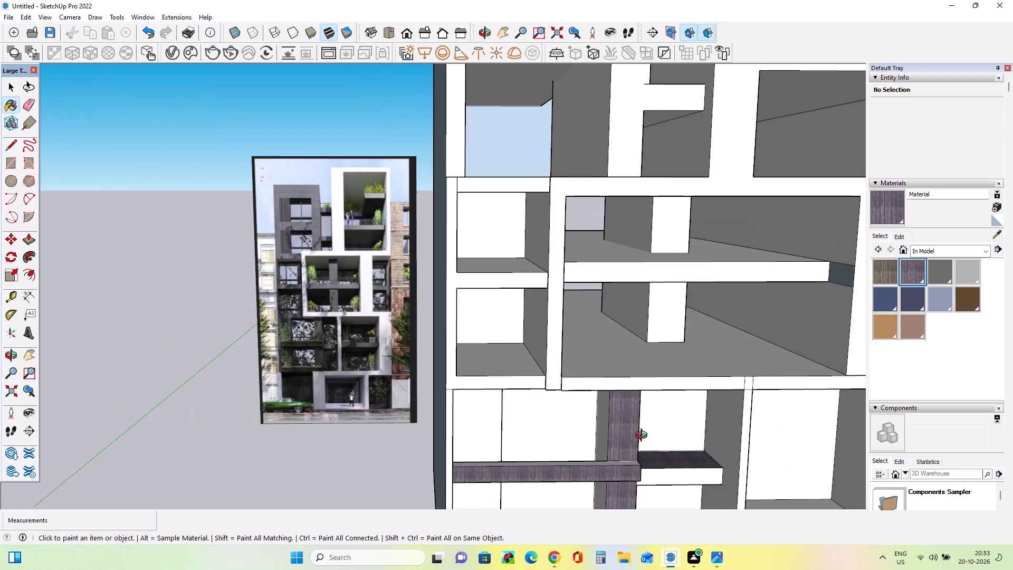
middle_drag(644, 436, 642, 392)
click(709, 458)
middle_drag(680, 483, 670, 381)
click(697, 409)
middle_drag(626, 440, 647, 510)
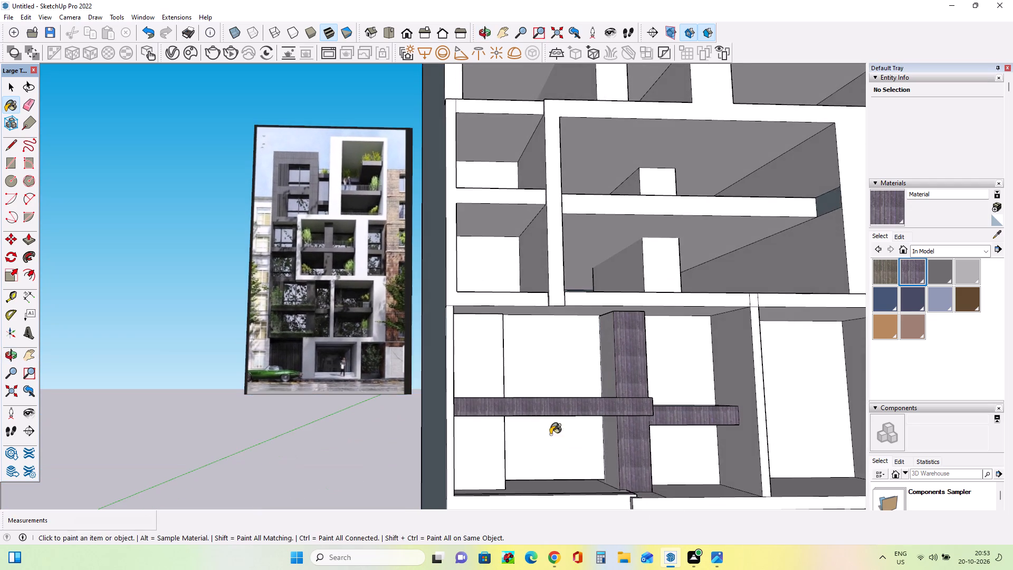
Paint the middle block's narrow left bay with the purple-grey cladding: front frame, lower floor, top beam and inner side wall.
scroll(528, 400, up, 3)
middle_drag(528, 400, 542, 431)
scroll(579, 425, down, 2)
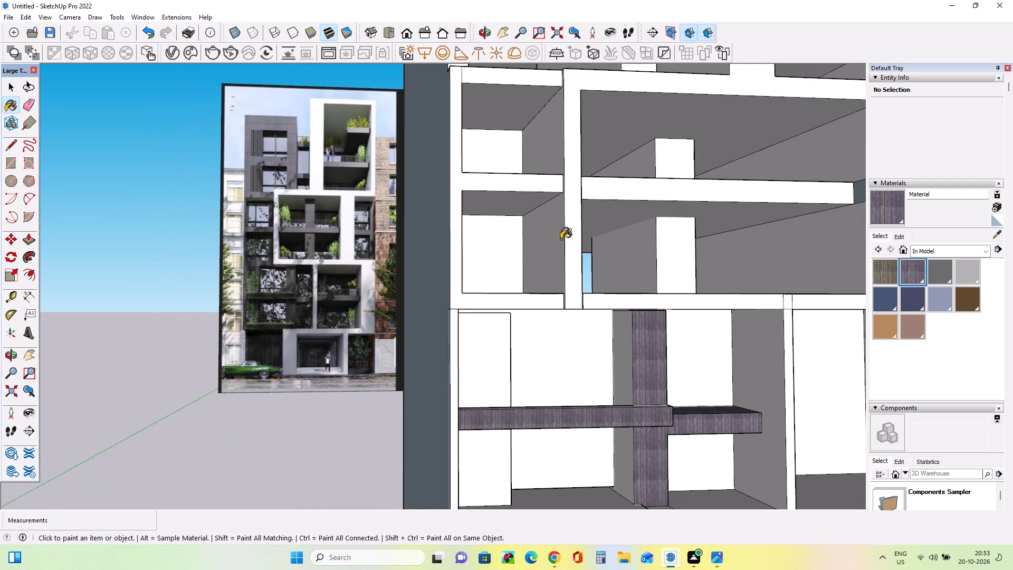
middle_drag(492, 261, 492, 290)
click(512, 311)
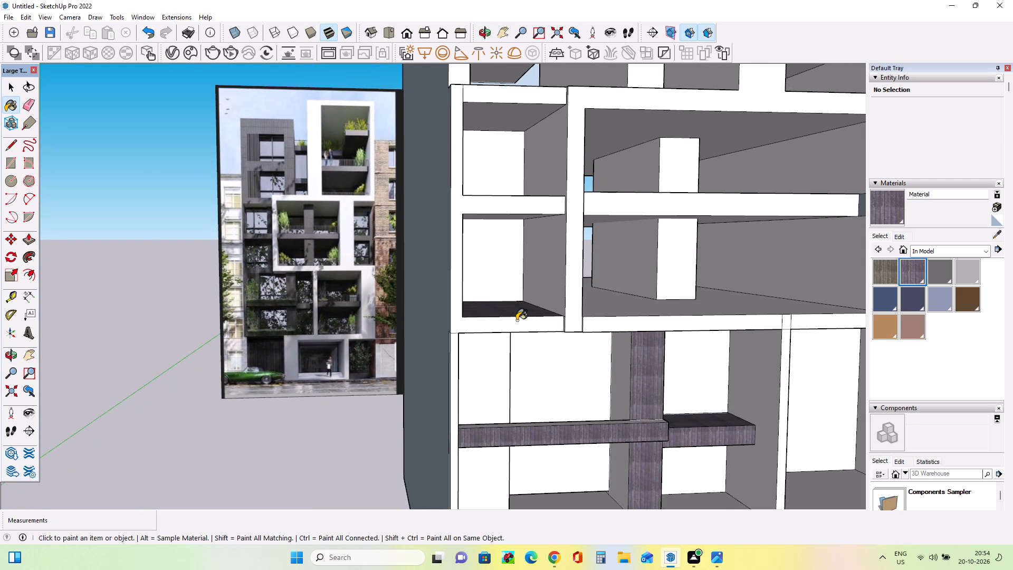
click(517, 320)
middle_drag(469, 302, 448, 332)
scroll(449, 329, down, 1)
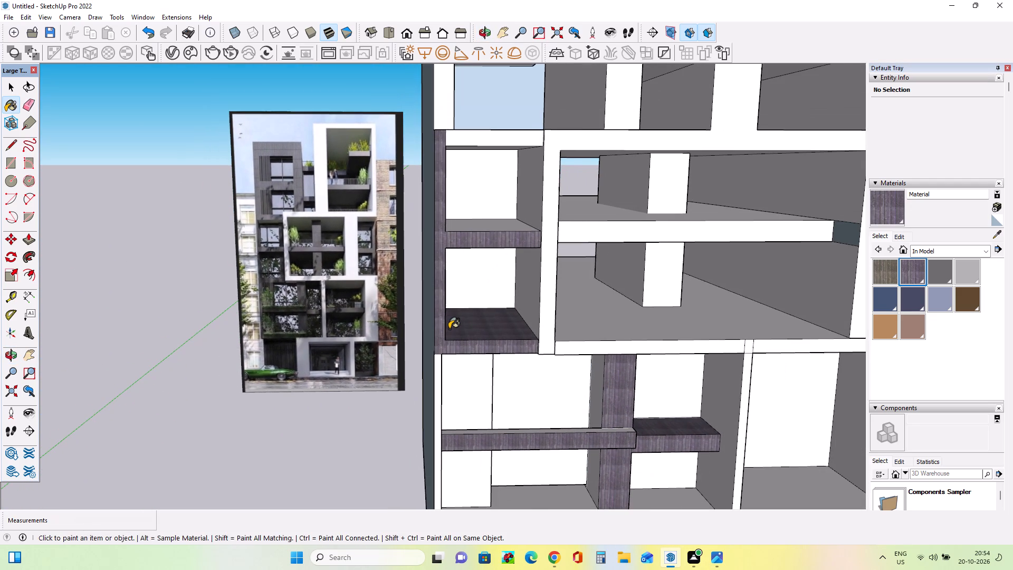
click(456, 140)
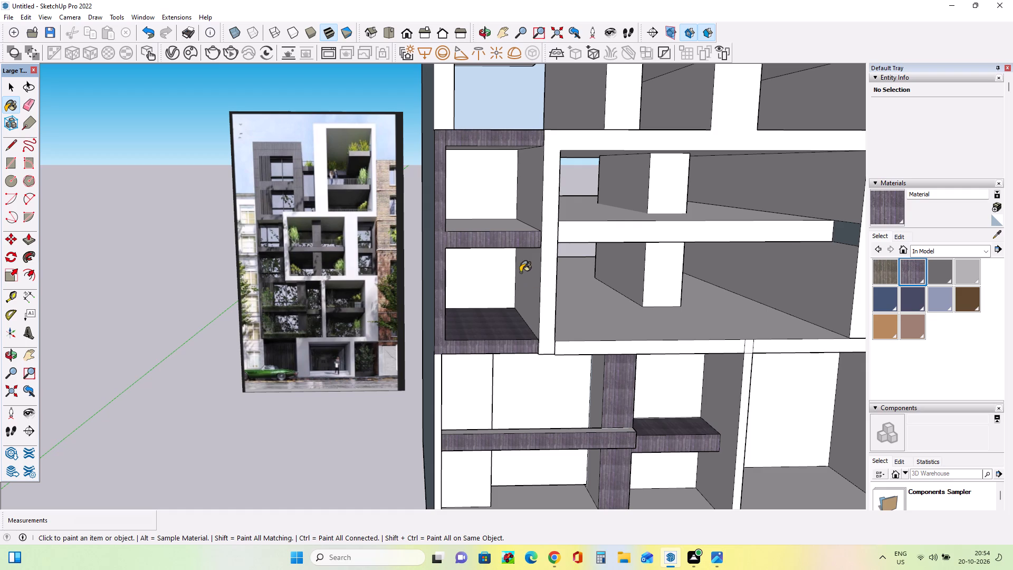
middle_drag(532, 252, 565, 249)
click(552, 205)
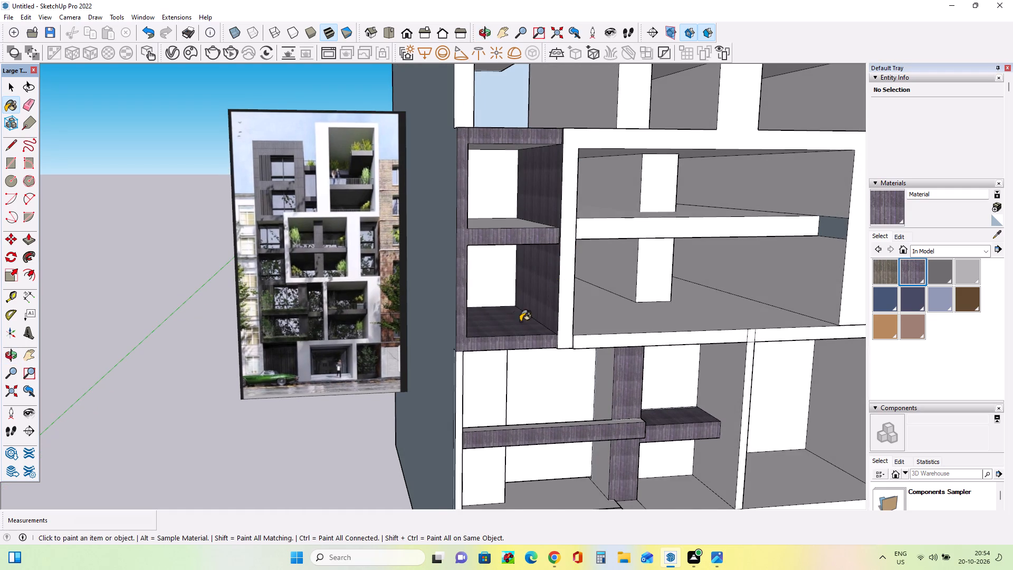
Paint the front faces of the central pier and the horizontal slab in the middle block's wide opening with the purple-grey cladding.
scroll(506, 324, down, 4)
middle_drag(553, 338, 537, 336)
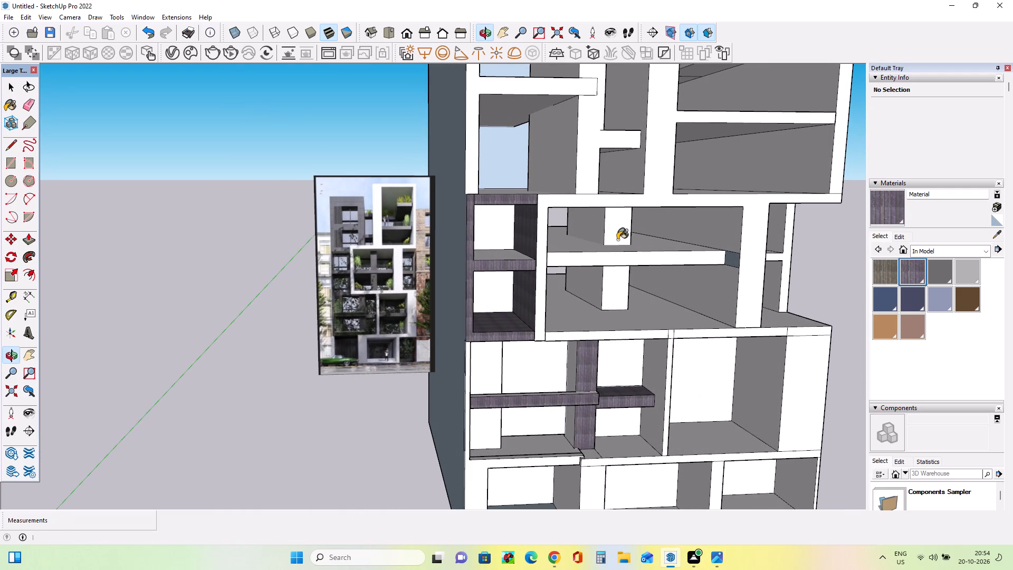
click(616, 236)
click(604, 260)
Paint the ground floor's right bay with the purple-grey cladding: front face, back wall, floor and inner side wall.
middle_drag(626, 283, 604, 283)
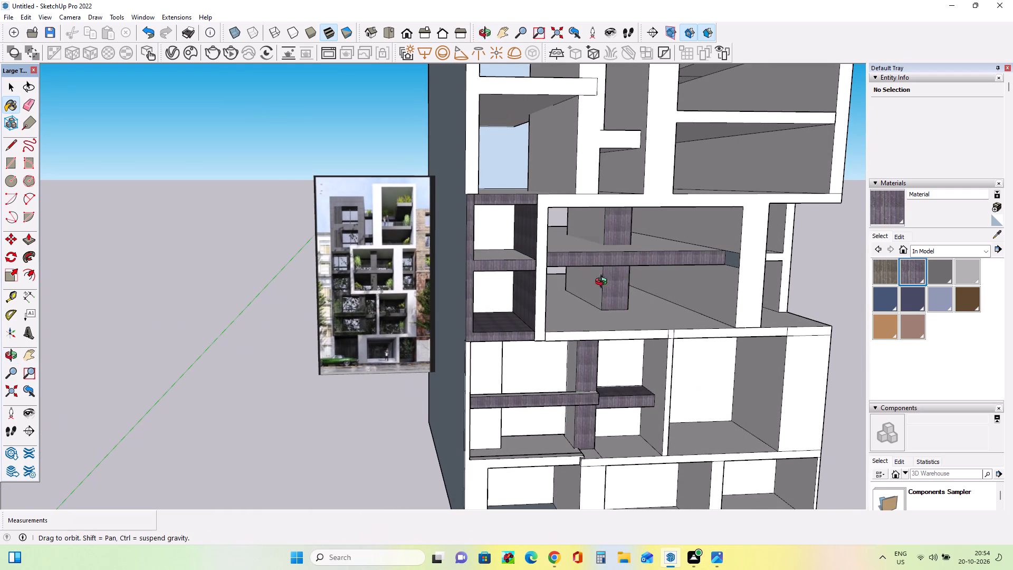
middle_drag(604, 283, 582, 273)
scroll(592, 254, up, 2)
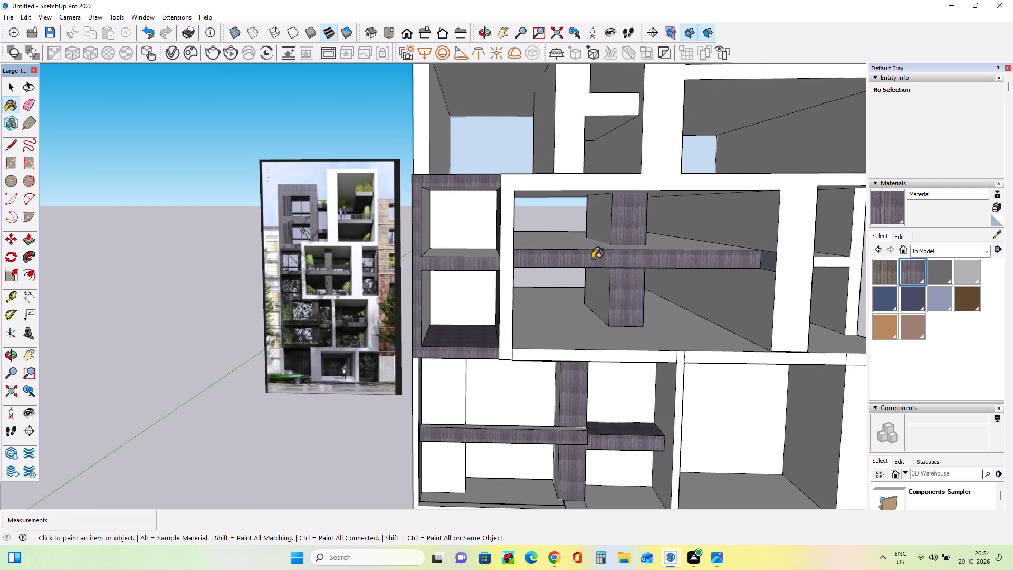
middle_drag(508, 287, 514, 294)
scroll(531, 308, down, 2)
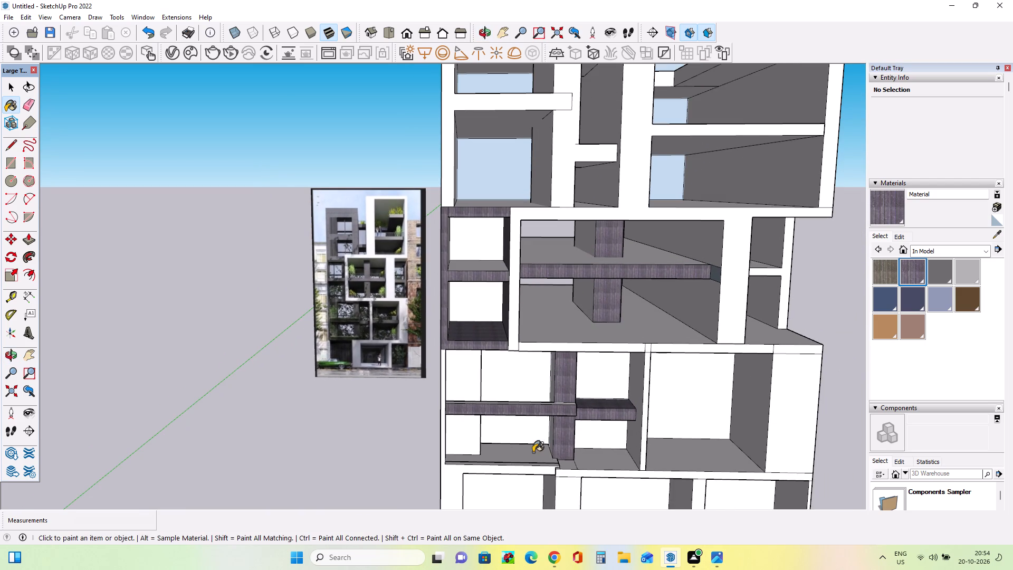
scroll(482, 414, down, 6)
scroll(655, 487, up, 3)
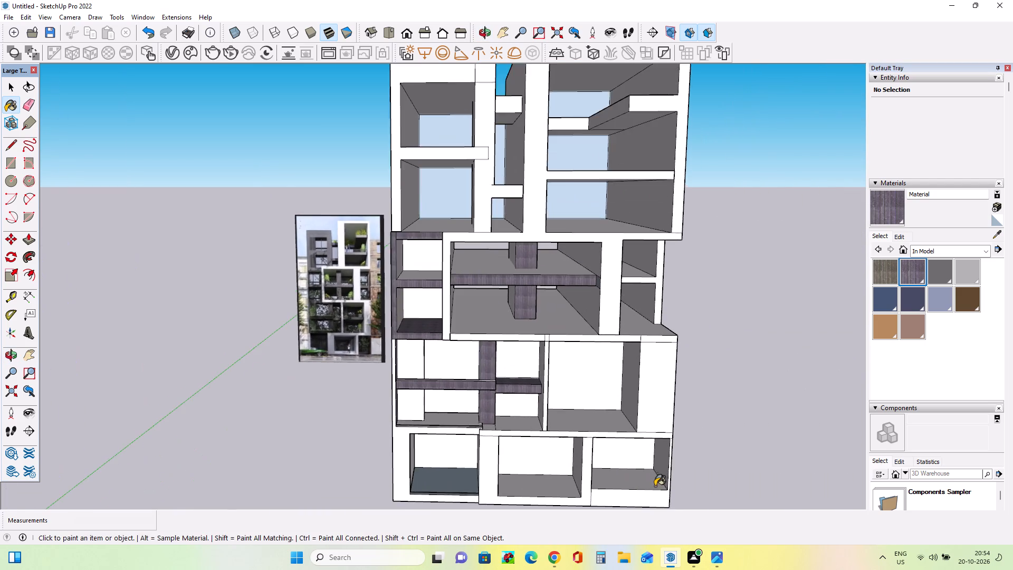
scroll(643, 481, up, 7)
middle_drag(629, 459, 636, 391)
scroll(636, 391, down, 4)
click(634, 458)
middle_drag(676, 407, 682, 424)
scroll(663, 428, up, 2)
click(676, 433)
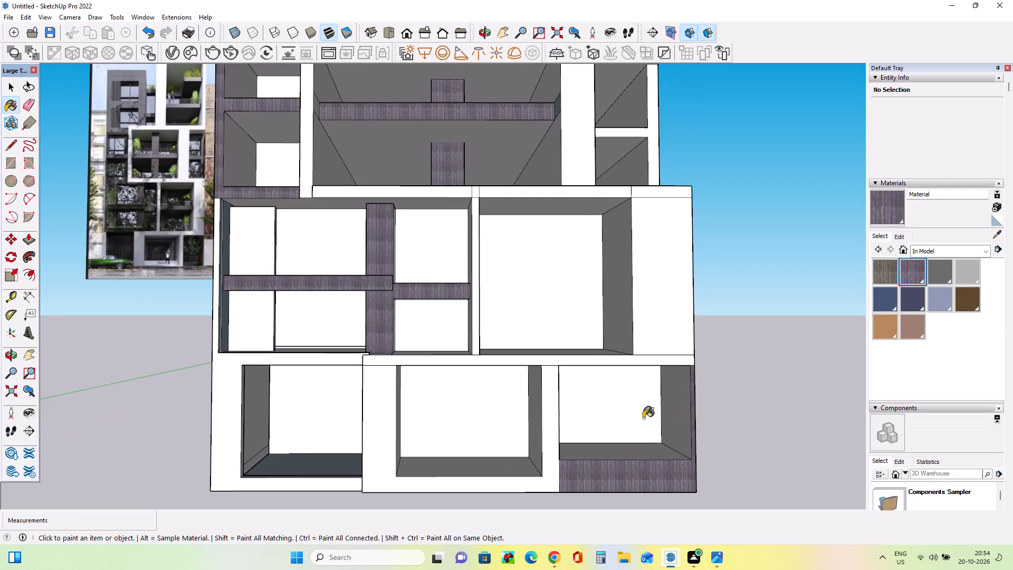
click(627, 416)
click(623, 457)
middle_drag(618, 454, 488, 445)
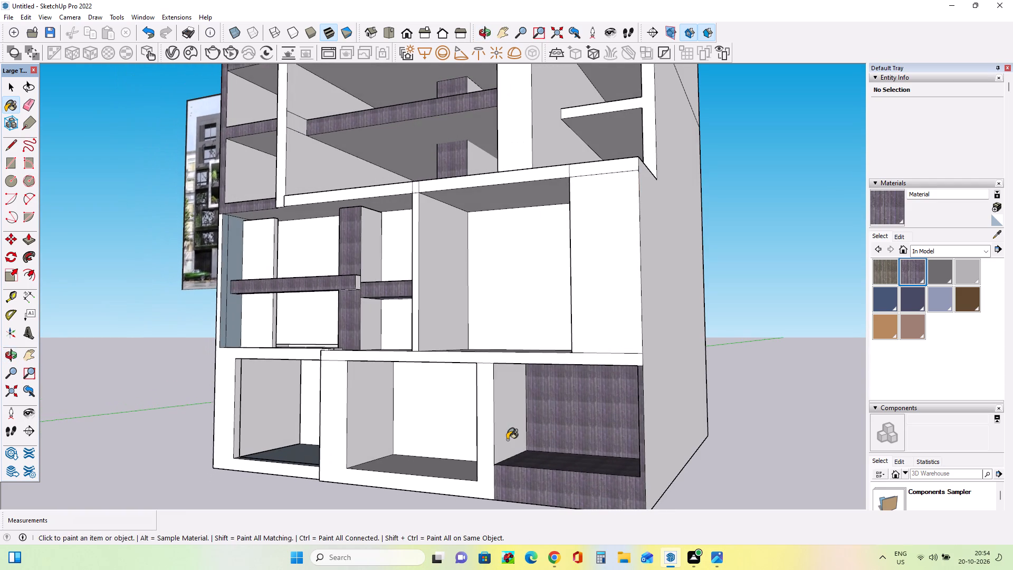
click(512, 439)
Paint the upper-left block's front with the purple-grey cladding: frame, middle slab, top corner and the two short connecting slabs.
middle_drag(549, 470, 644, 484)
scroll(644, 484, down, 8)
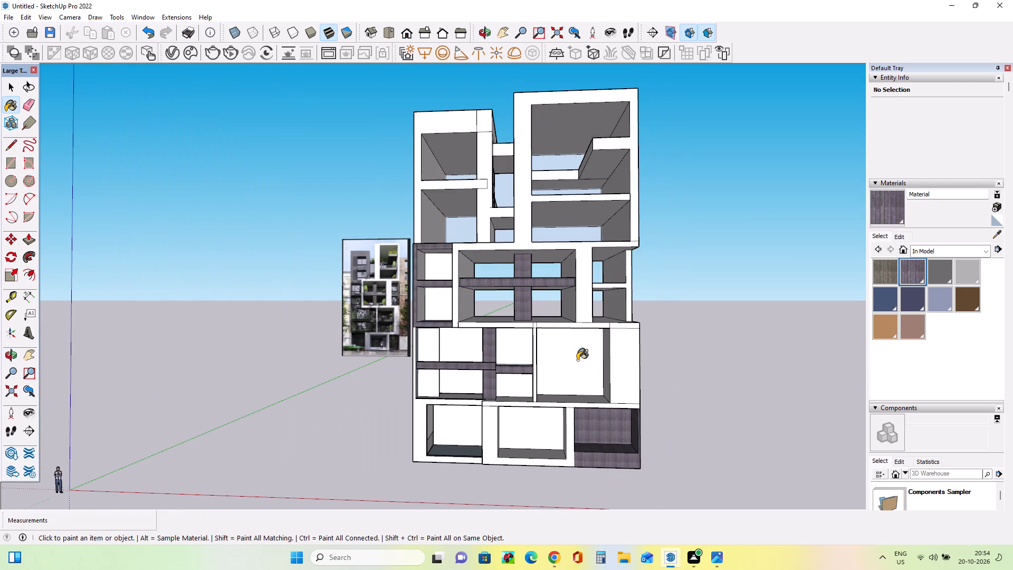
scroll(488, 229, up, 3)
middle_drag(434, 259, 482, 311)
scroll(502, 201, up, 3)
click(500, 212)
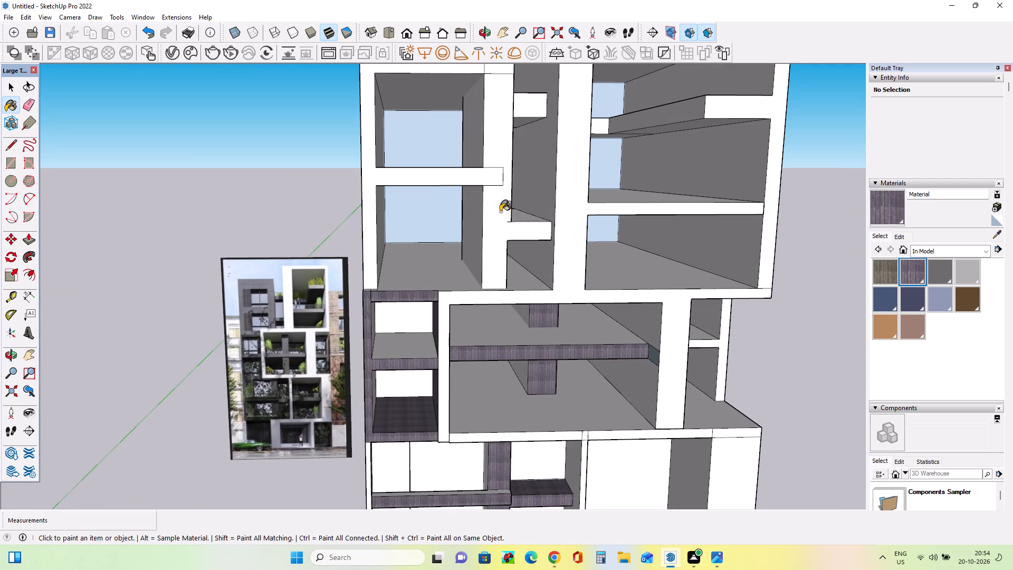
click(494, 176)
scroll(454, 234, down, 3)
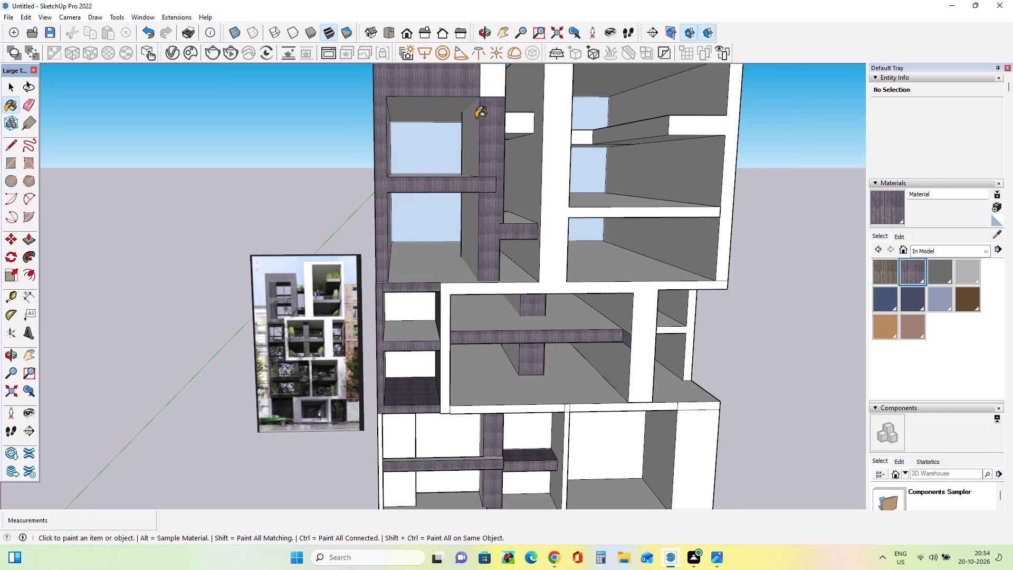
click(476, 117)
middle_drag(490, 226, 499, 248)
scroll(494, 158, up, 3)
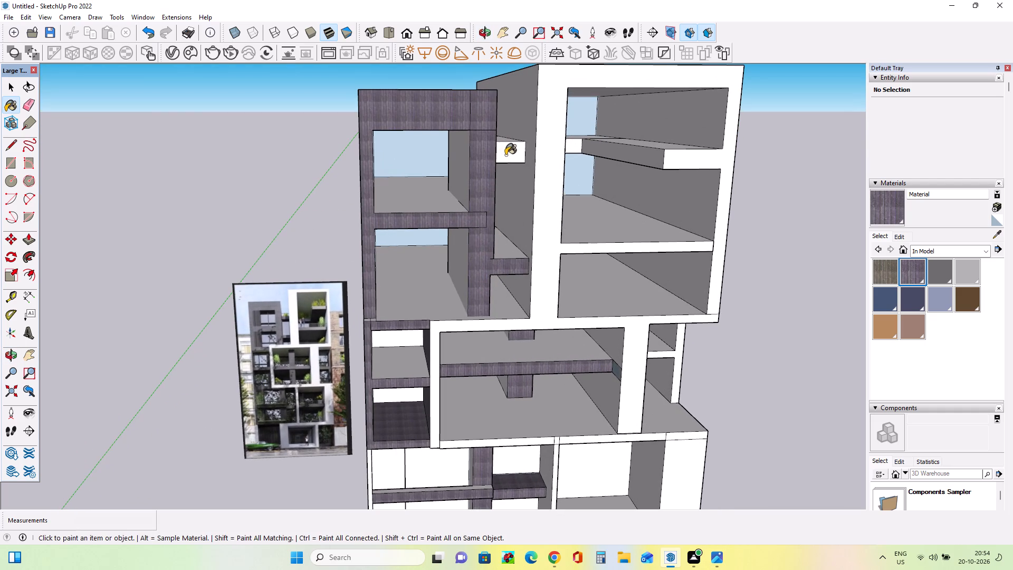
click(505, 155)
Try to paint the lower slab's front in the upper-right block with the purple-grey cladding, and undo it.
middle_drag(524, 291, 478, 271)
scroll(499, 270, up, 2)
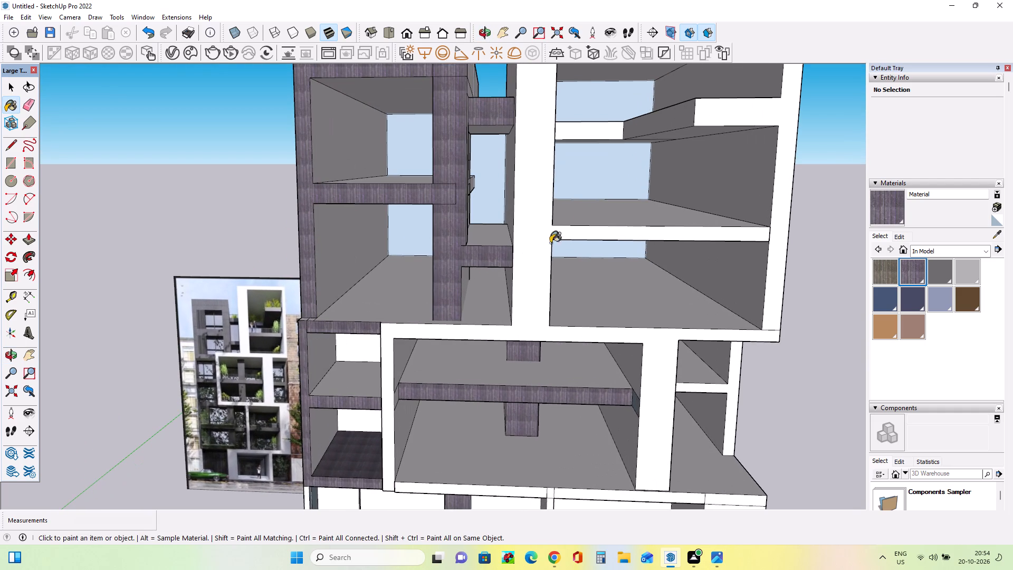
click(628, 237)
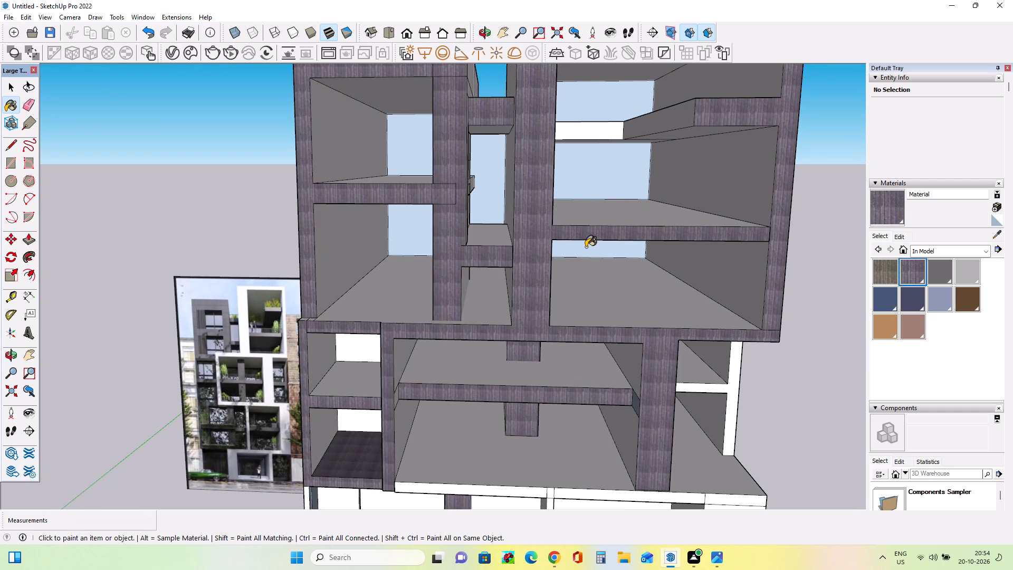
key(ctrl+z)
Draw an edge separating the upper-right block's lower slab from its white frame, and paint the slab's front purple-grey.
middle_drag(686, 241, 687, 256)
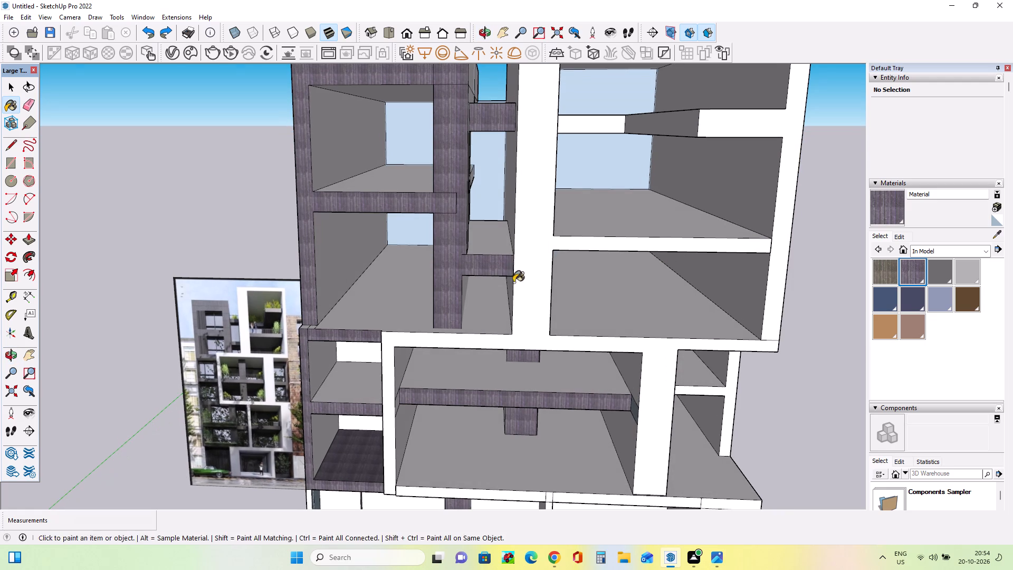
click(11, 144)
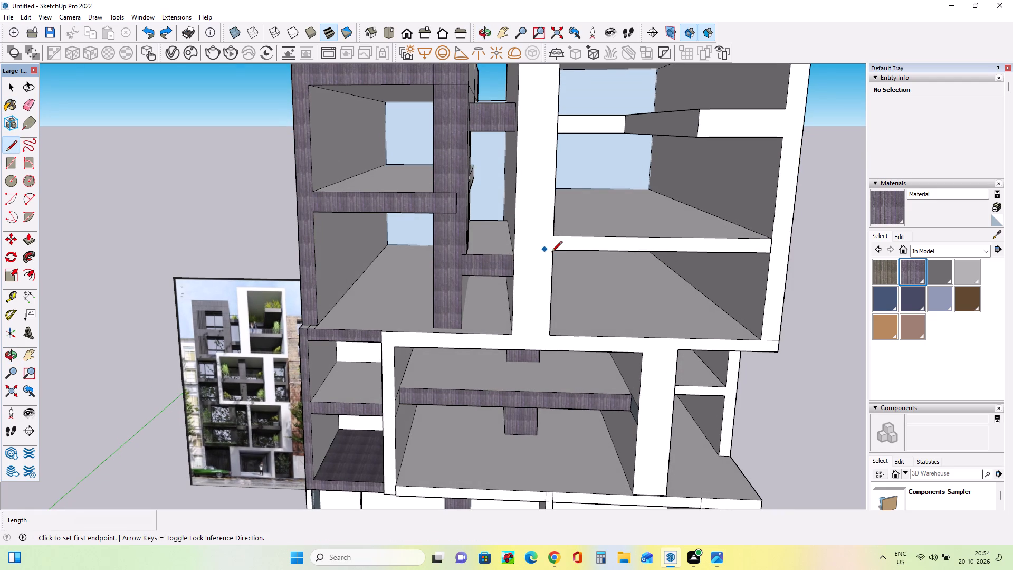
click(551, 253)
click(553, 238)
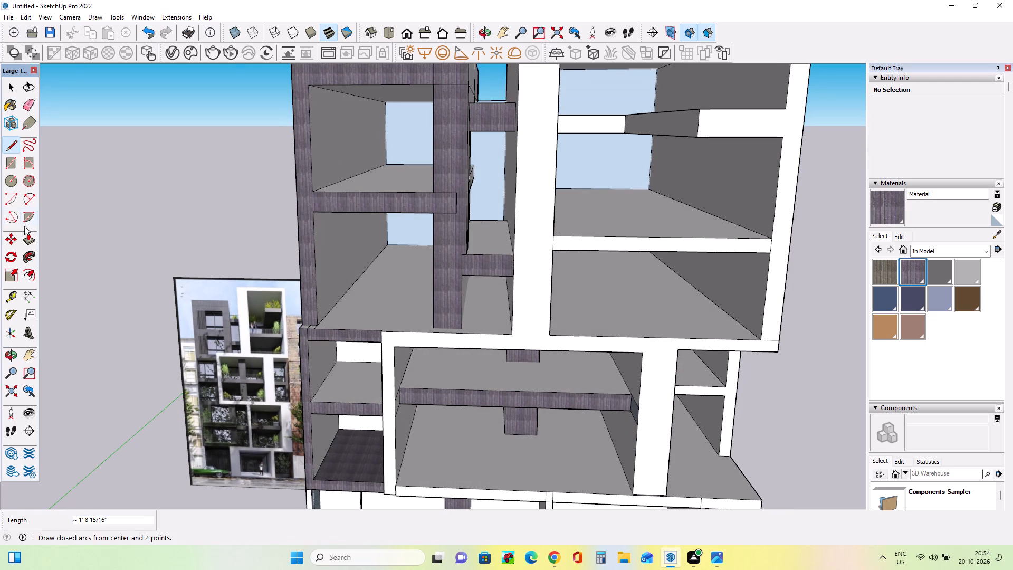
click(911, 275)
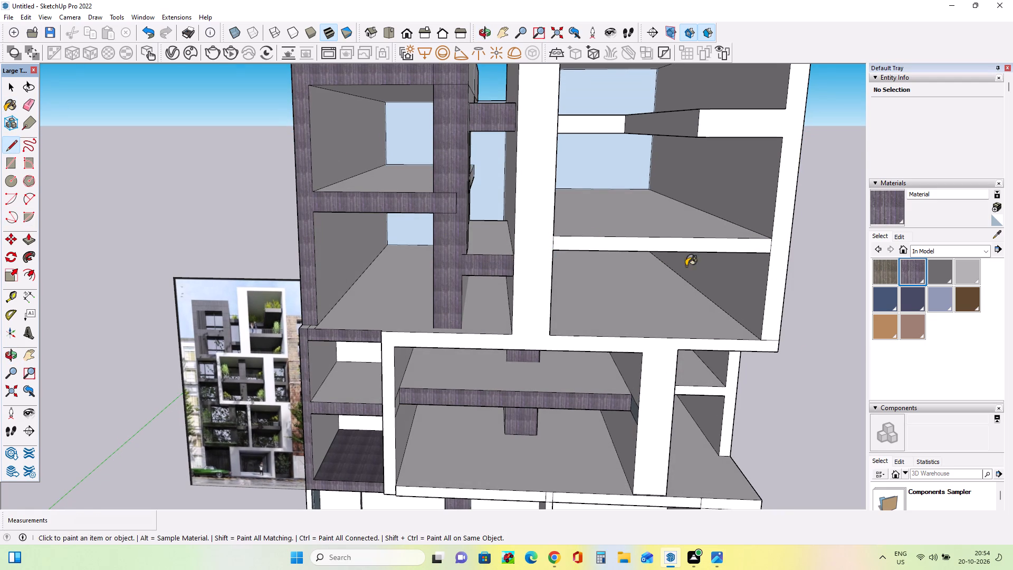
click(661, 243)
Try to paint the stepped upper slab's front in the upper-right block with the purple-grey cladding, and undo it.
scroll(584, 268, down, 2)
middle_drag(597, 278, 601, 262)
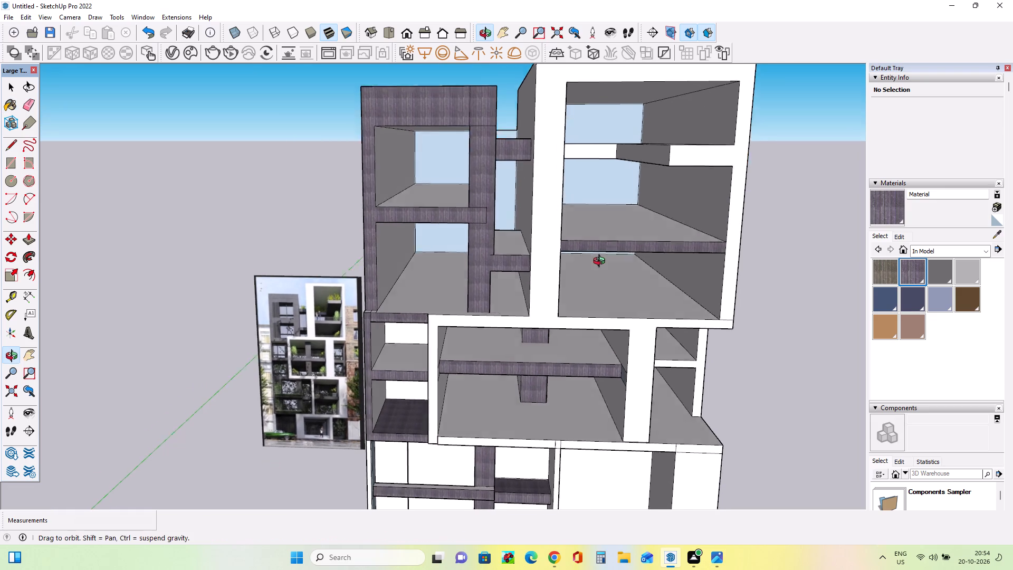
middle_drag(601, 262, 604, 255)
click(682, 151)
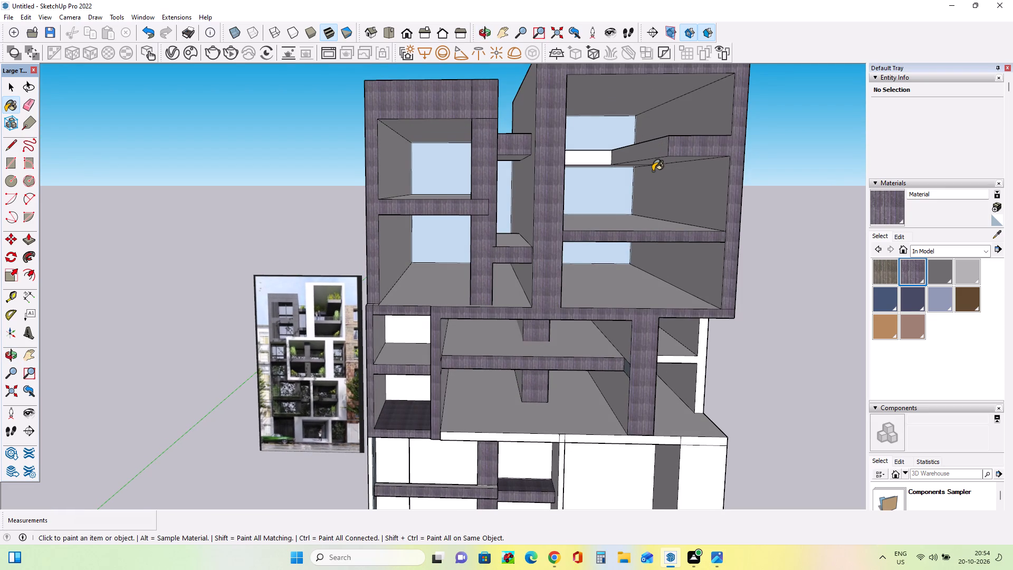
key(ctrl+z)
Draw an edge separating the stepped upper slab from the white frame, and paint its front, side and recessed faces purple-grey.
middle_drag(682, 199, 638, 218)
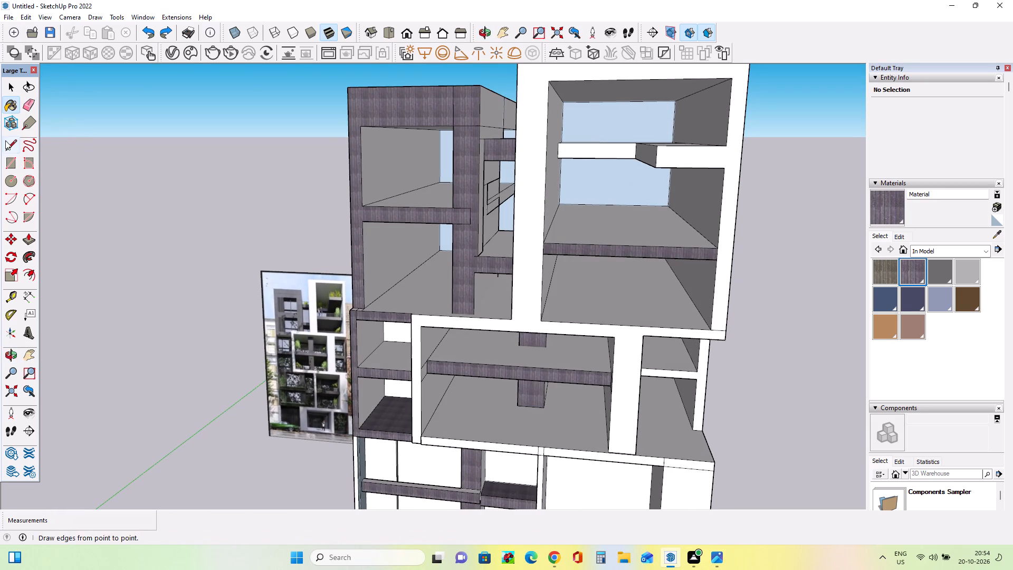
click(5, 140)
click(726, 167)
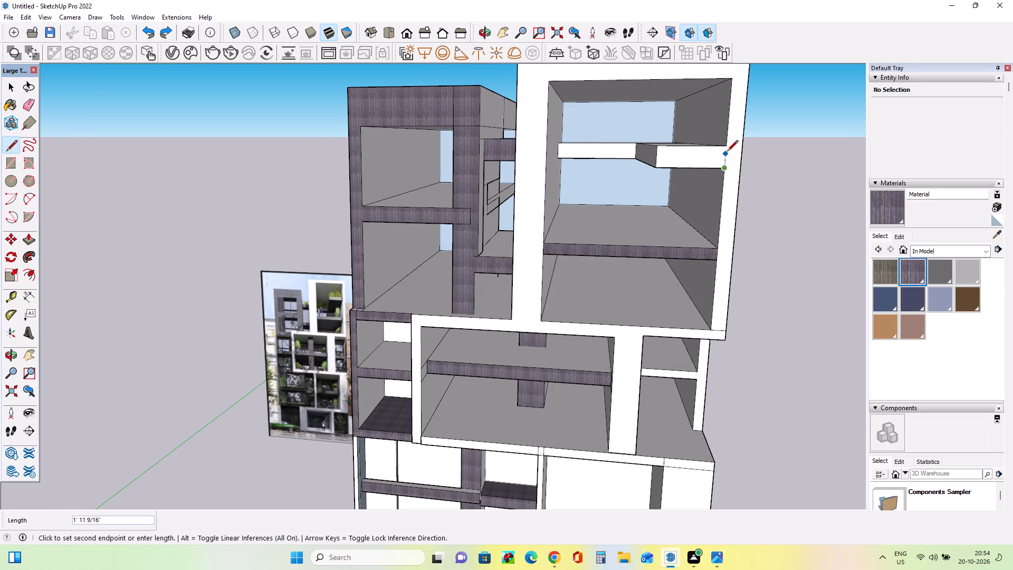
click(727, 149)
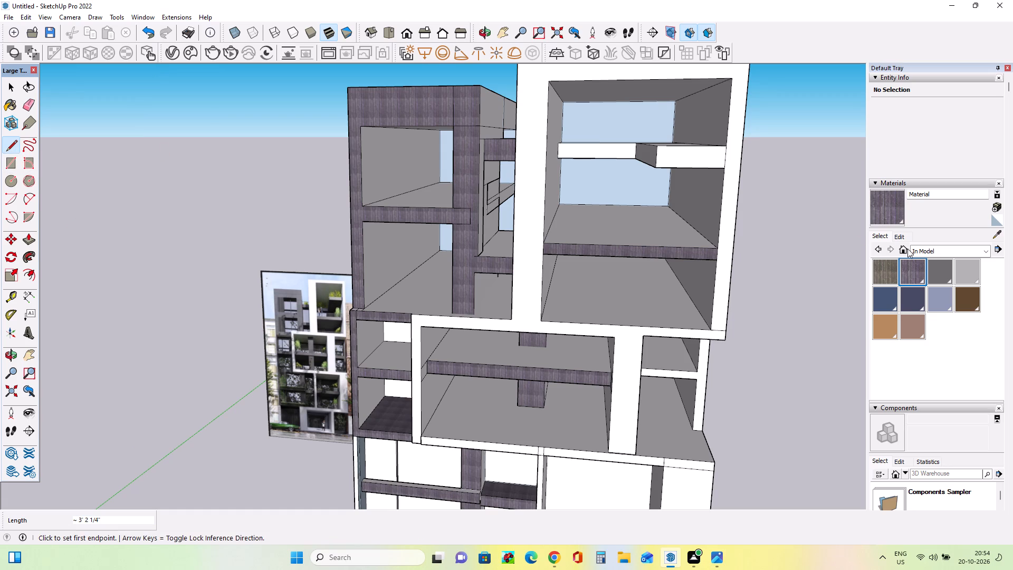
click(916, 280)
click(679, 166)
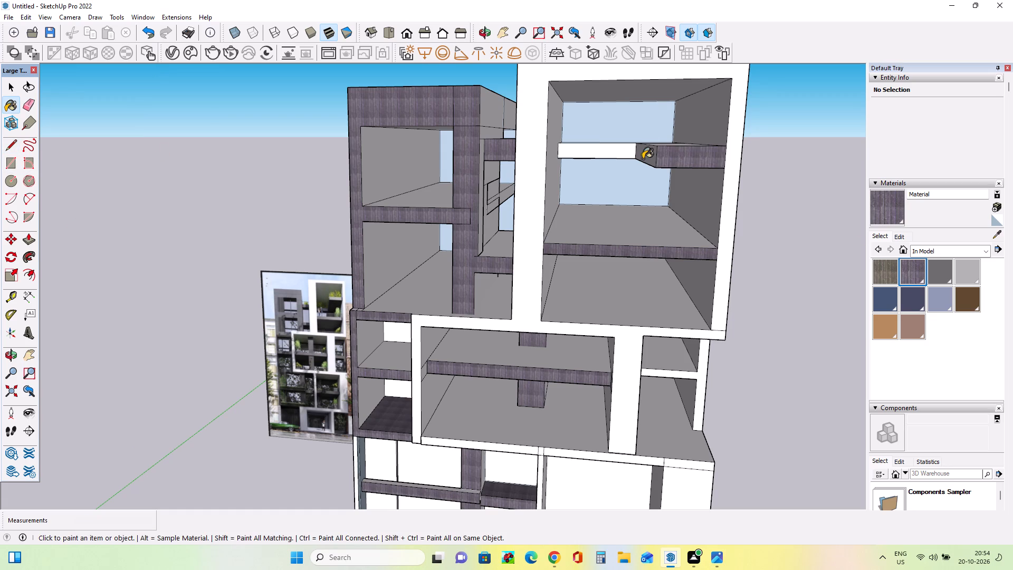
click(644, 159)
click(620, 153)
middle_drag(543, 176, 543, 153)
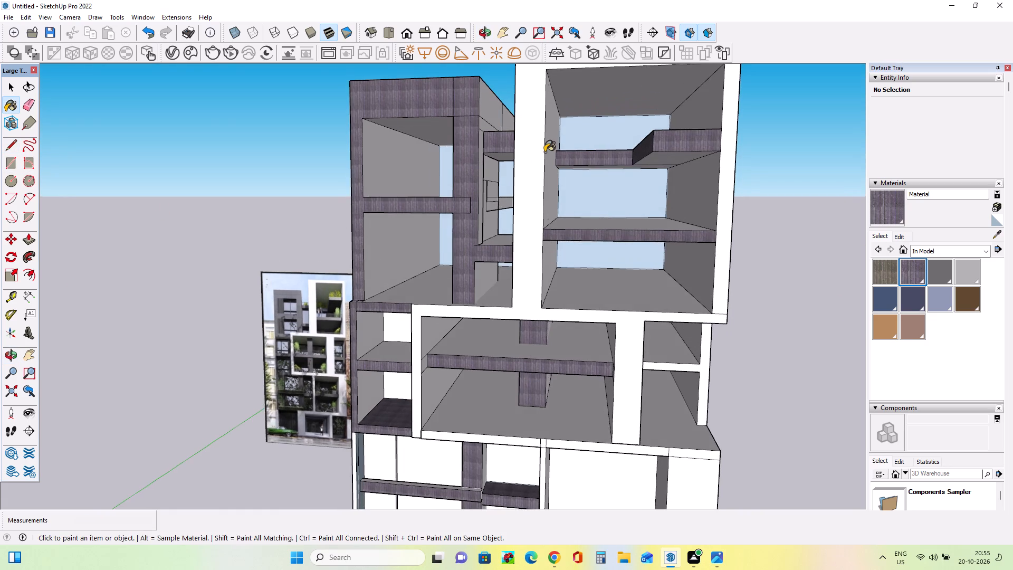
Paint the middle block's narrow right bay with the purple-grey cladding: front slab and outer pier, slab top and lower floor.
scroll(544, 152, down, 1)
middle_drag(609, 194, 620, 205)
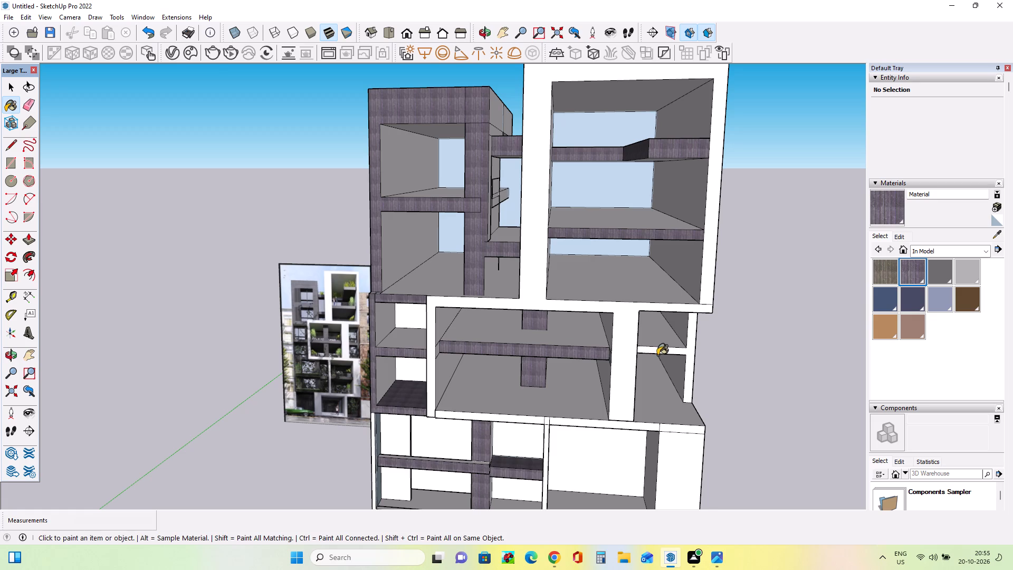
middle_drag(657, 355, 671, 353)
scroll(700, 350, up, 3)
click(678, 348)
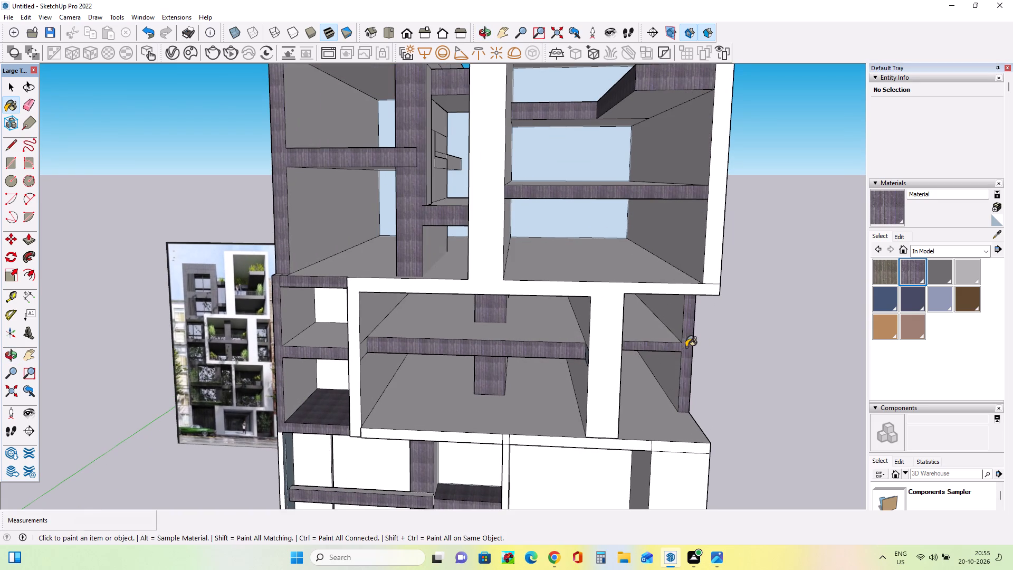
middle_click(686, 347)
click(656, 335)
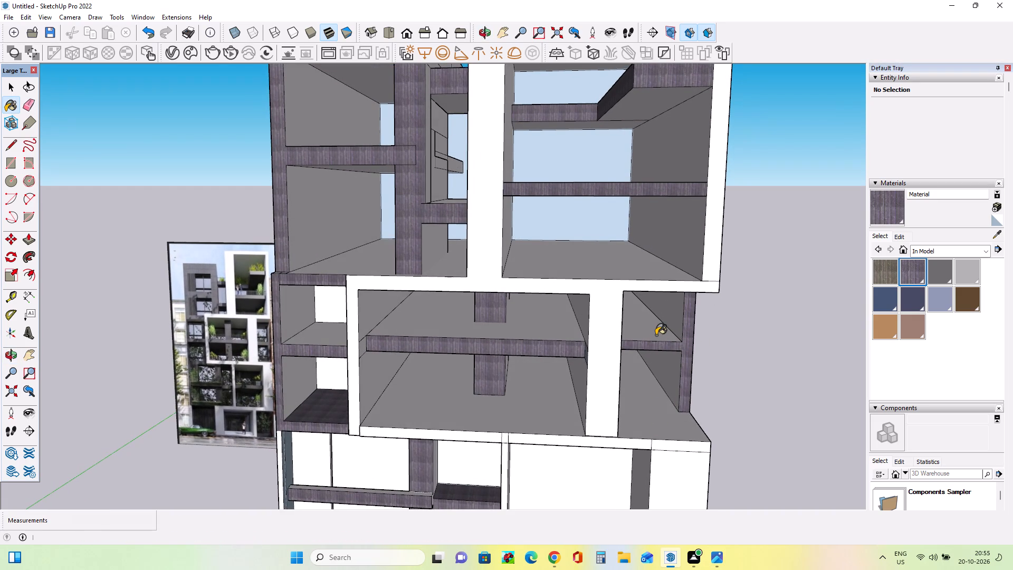
middle_drag(670, 360, 636, 353)
click(644, 396)
Paint the floor of the middle block's wide opening and both sides of its central pier with the purple-grey cladding.
middle_drag(642, 394, 682, 364)
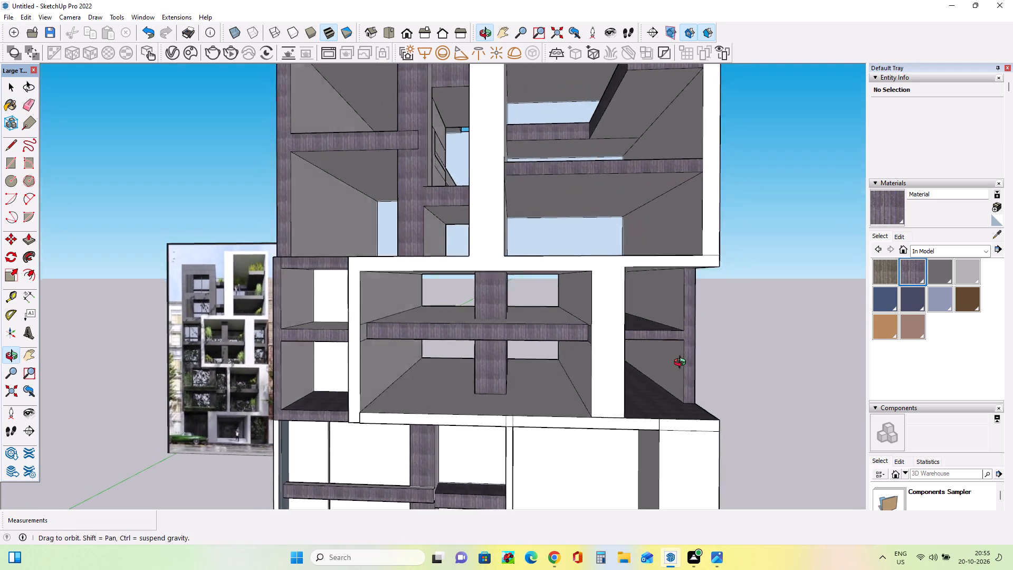
middle_drag(682, 364, 689, 359)
middle_drag(643, 360, 672, 377)
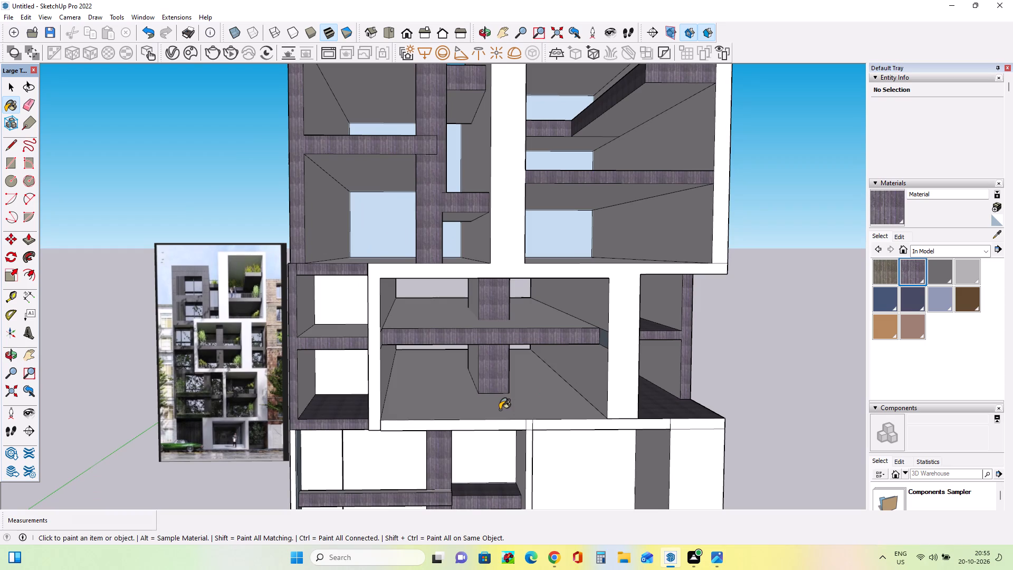
click(500, 410)
middle_drag(459, 393, 500, 388)
click(470, 367)
middle_drag(567, 378, 336, 364)
middle_drag(448, 358, 511, 360)
click(485, 367)
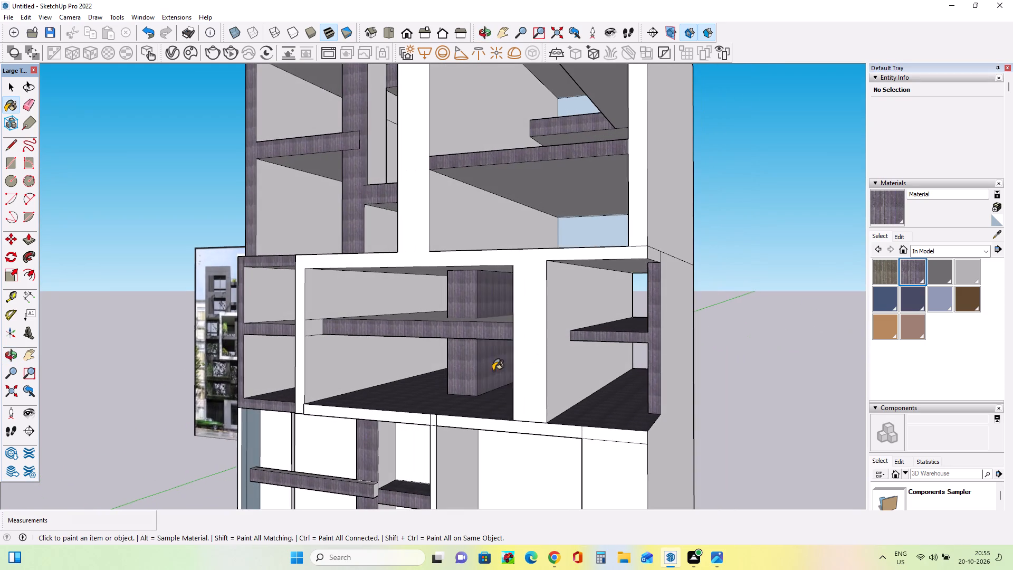
Paint the recess between the two upper blocks with the purple-grey cladding: side wall faces, small panels and connecting slab tops.
middle_drag(496, 372, 550, 395)
click(398, 236)
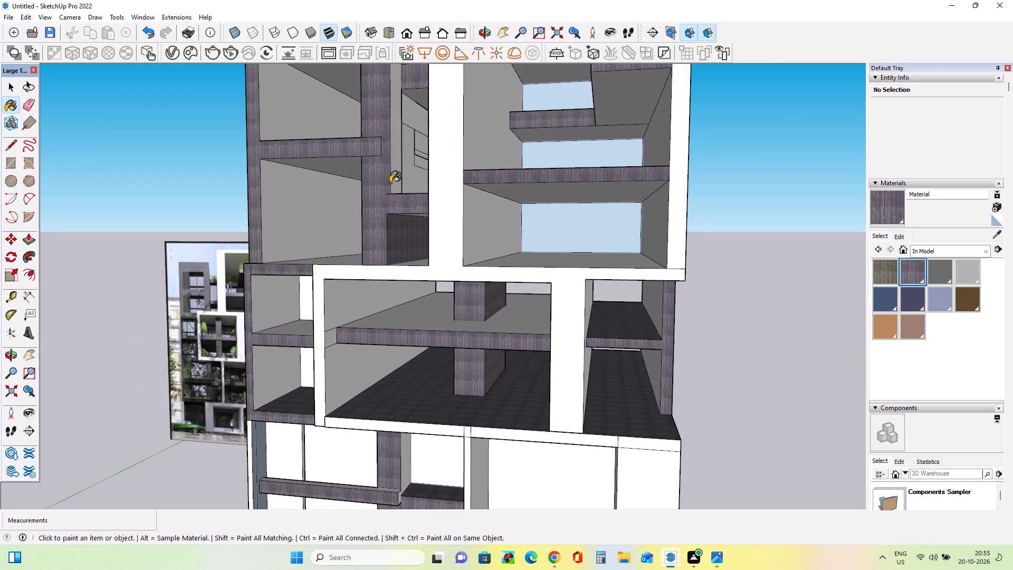
click(396, 165)
click(405, 155)
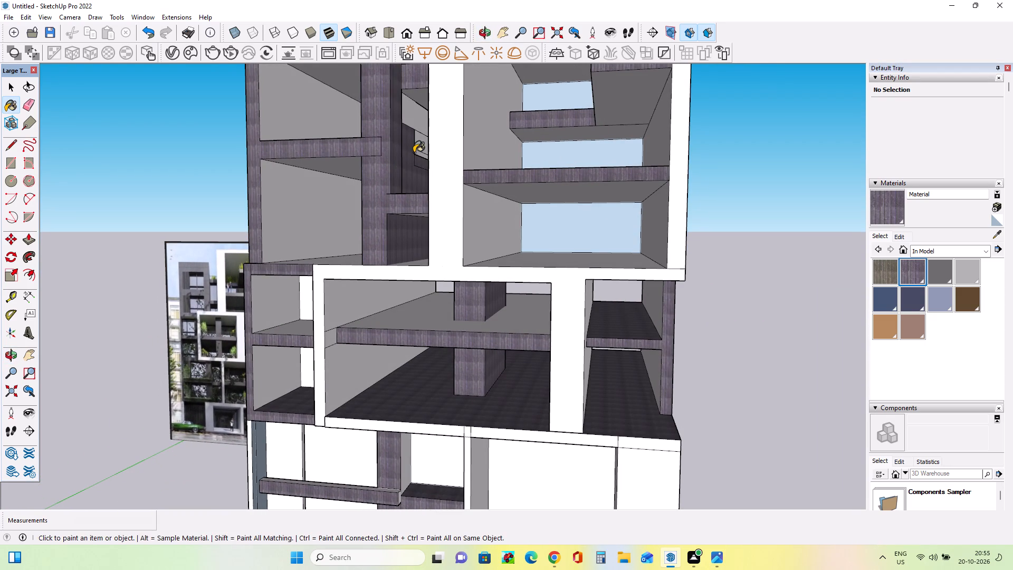
click(414, 153)
click(420, 146)
click(411, 126)
click(418, 155)
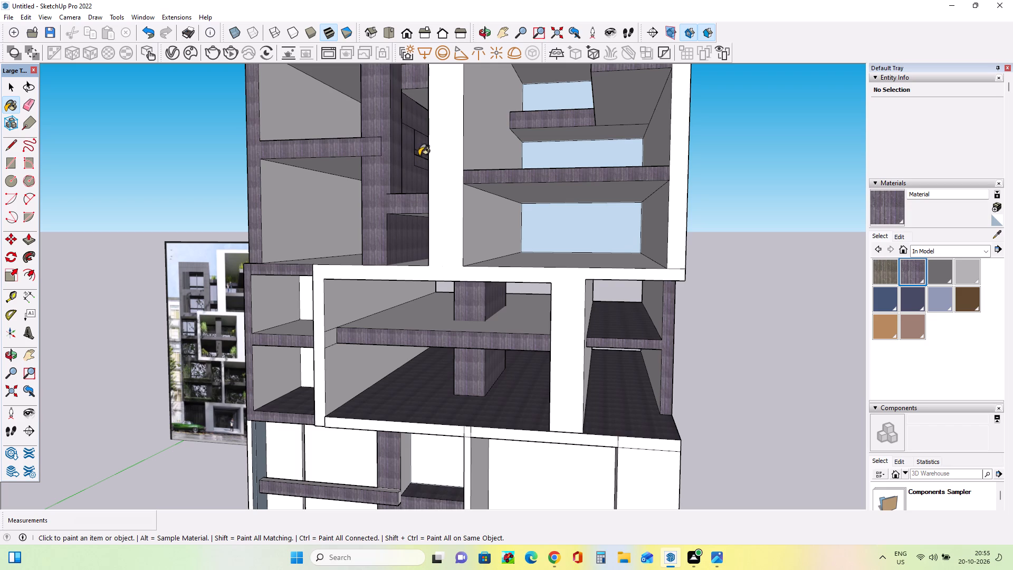
middle_drag(410, 242, 483, 323)
click(451, 90)
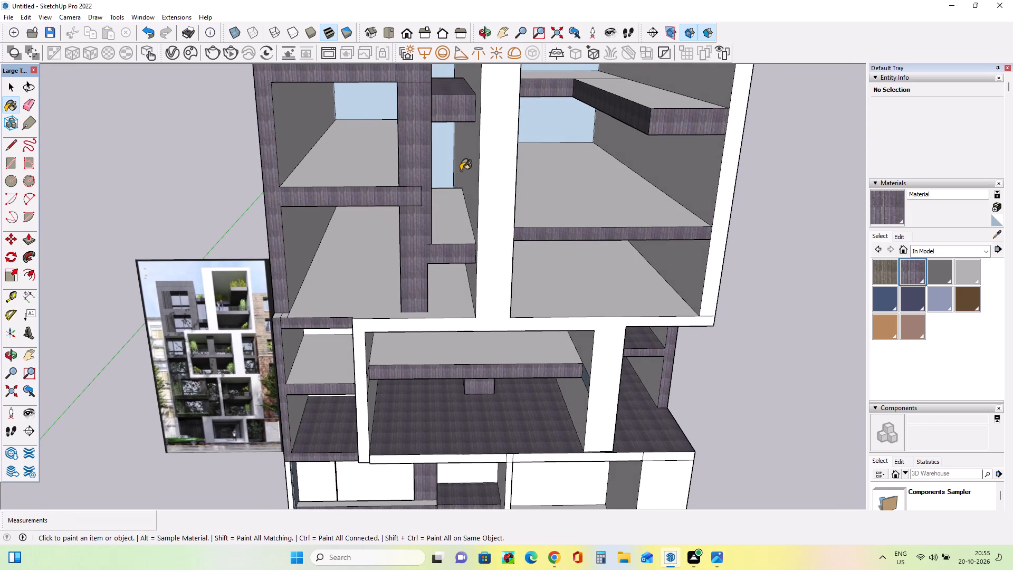
click(459, 227)
middle_drag(460, 266, 445, 97)
click(441, 202)
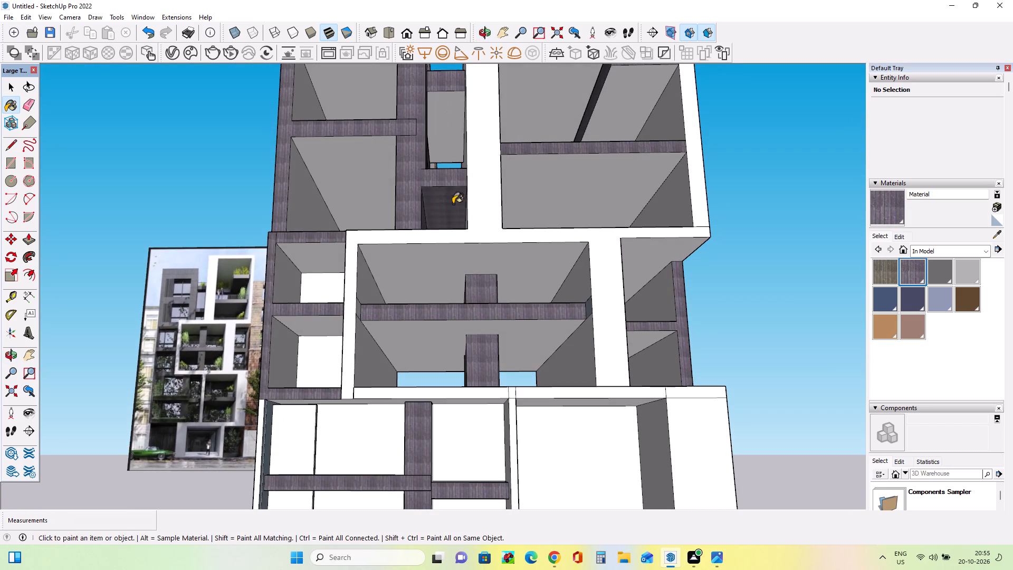
Paint the ceilings and inner side walls of the upper-left block's two openings with the purple-grey cladding.
middle_drag(460, 205, 470, 242)
click(359, 164)
click(381, 87)
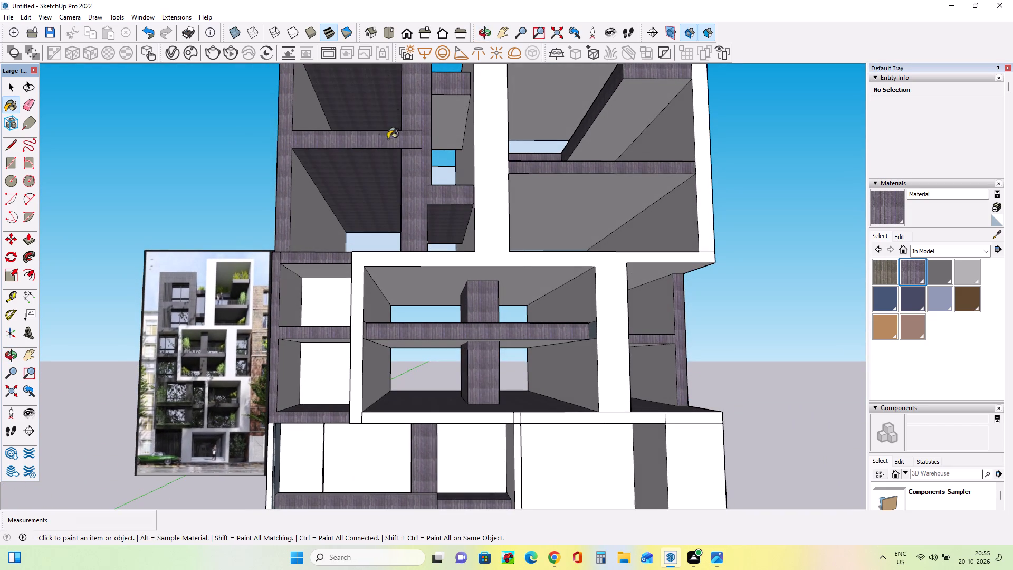
middle_drag(363, 147, 357, 201)
click(311, 128)
click(319, 224)
middle_drag(337, 268, 484, 281)
click(455, 252)
Paint the upper-left block's roof, including the narrow strip beside the recess, with the purple-grey cladding.
middle_drag(480, 244, 346, 283)
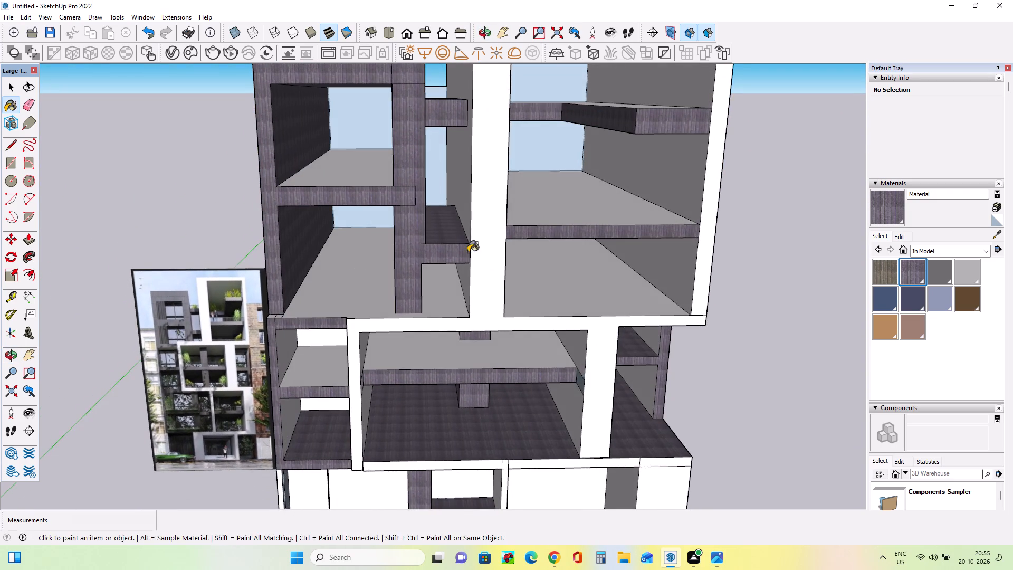
middle_drag(484, 262, 503, 362)
scroll(501, 358, down, 1)
click(396, 94)
click(350, 127)
click(424, 126)
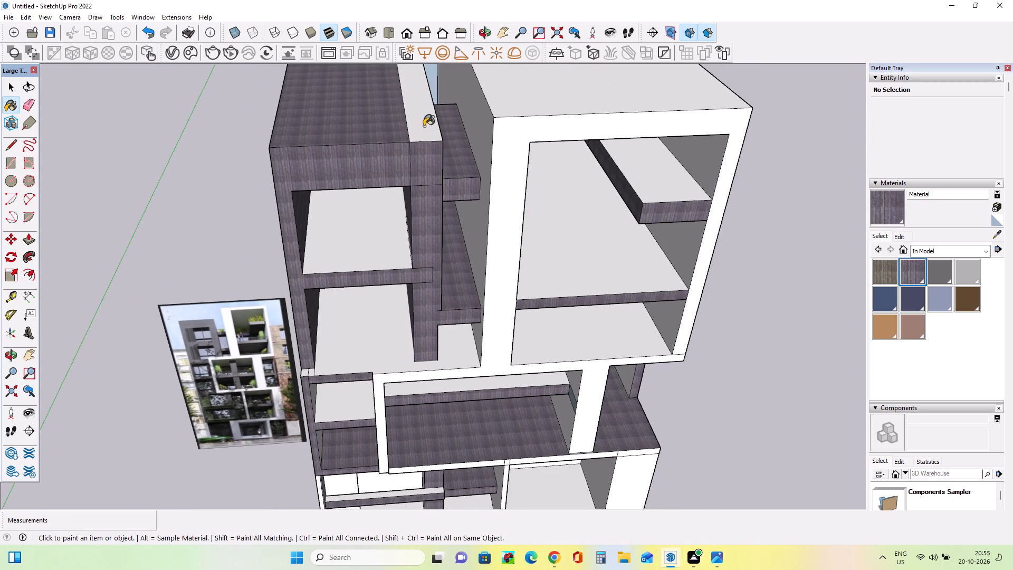
Examine the modelled facade and the reference photo's lower storeys to compare where the dark cladding belongs.
middle_drag(409, 310, 417, 157)
scroll(462, 262, down, 3)
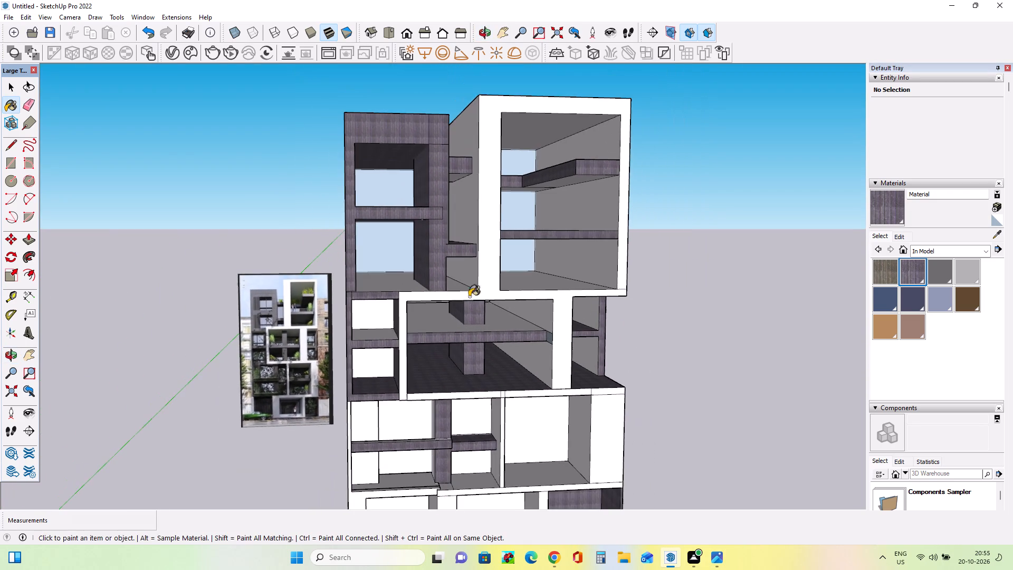
scroll(469, 297, down, 4)
scroll(399, 491, up, 2)
scroll(388, 449, up, 5)
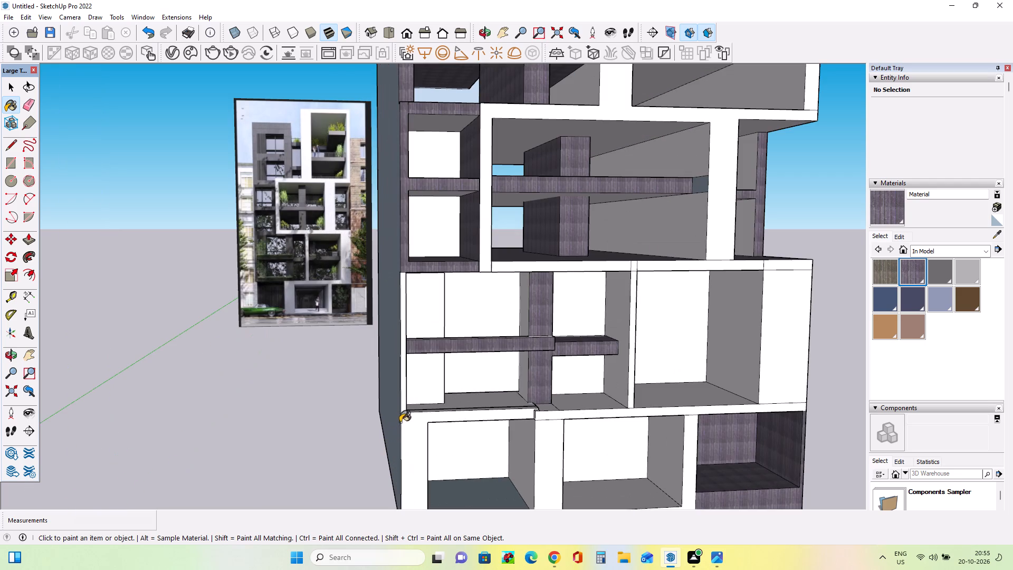
middle_drag(400, 422, 418, 436)
scroll(367, 302, up, 5)
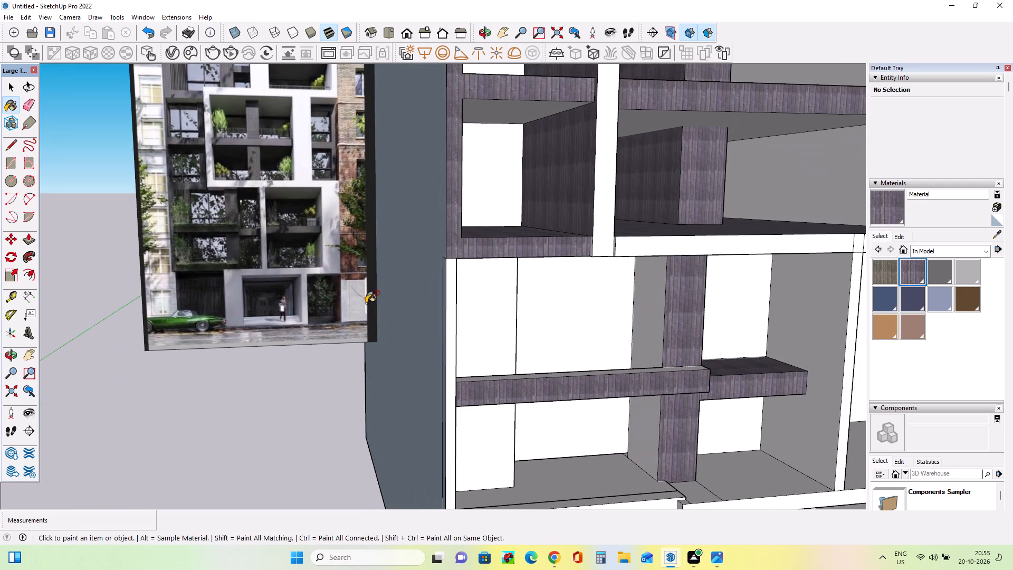
middle_drag(443, 369, 448, 379)
scroll(155, 209, up, 8)
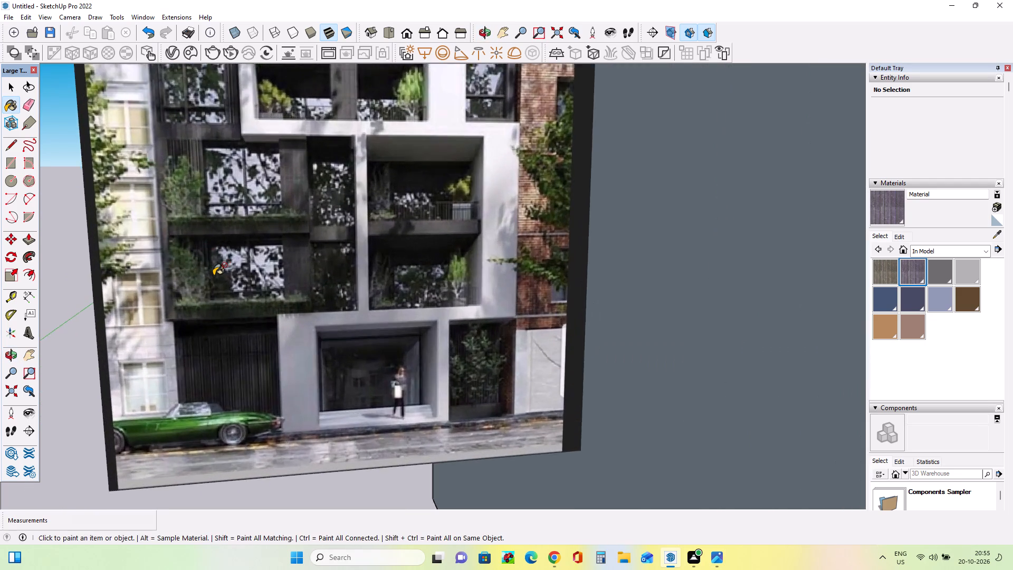
Examine the reference photo's lower storeys and the modelled facade to compare the remaining unpainted wall panels.
scroll(215, 275, up, 4)
scroll(215, 275, down, 3)
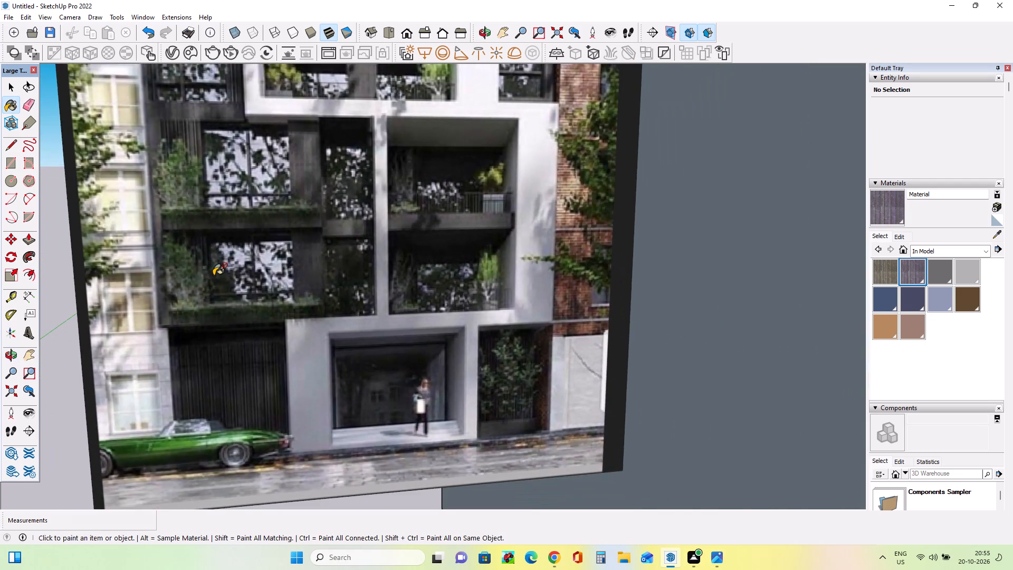
scroll(215, 275, down, 16)
middle_drag(439, 340, 385, 339)
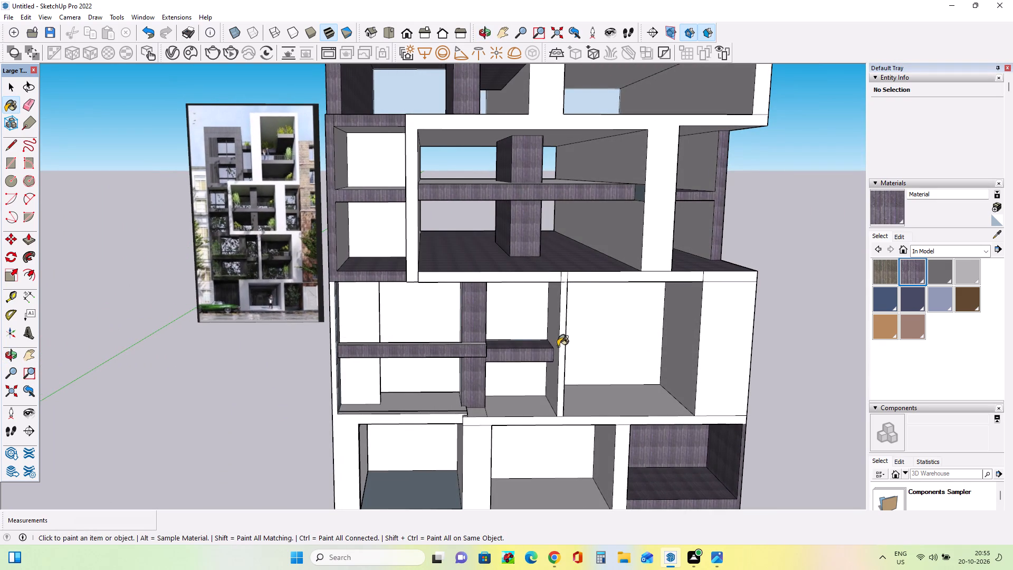
scroll(555, 369, down, 5)
scroll(456, 502, up, 3)
scroll(430, 463, up, 4)
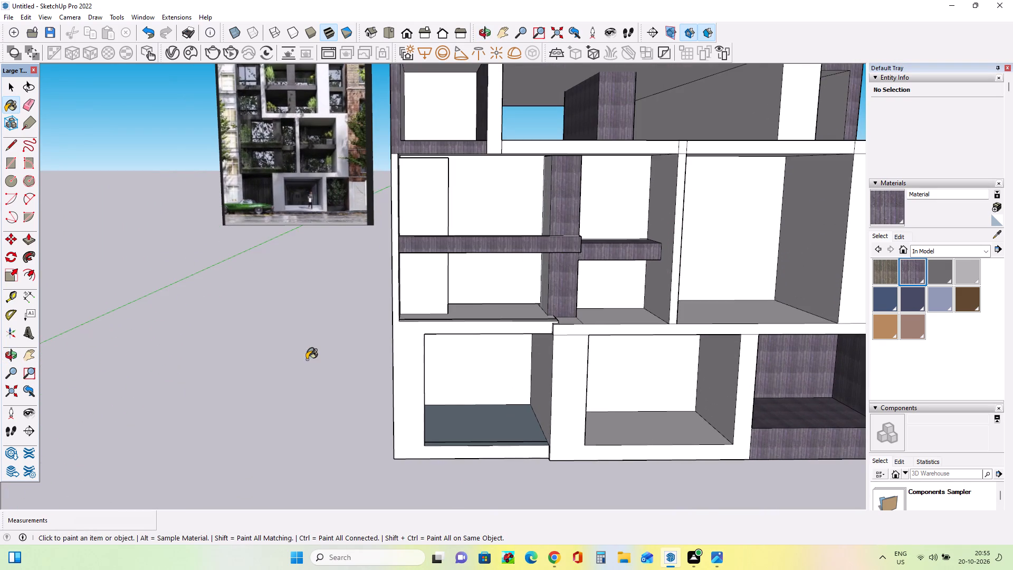
middle_drag(307, 349, 319, 363)
scroll(319, 362, down, 5)
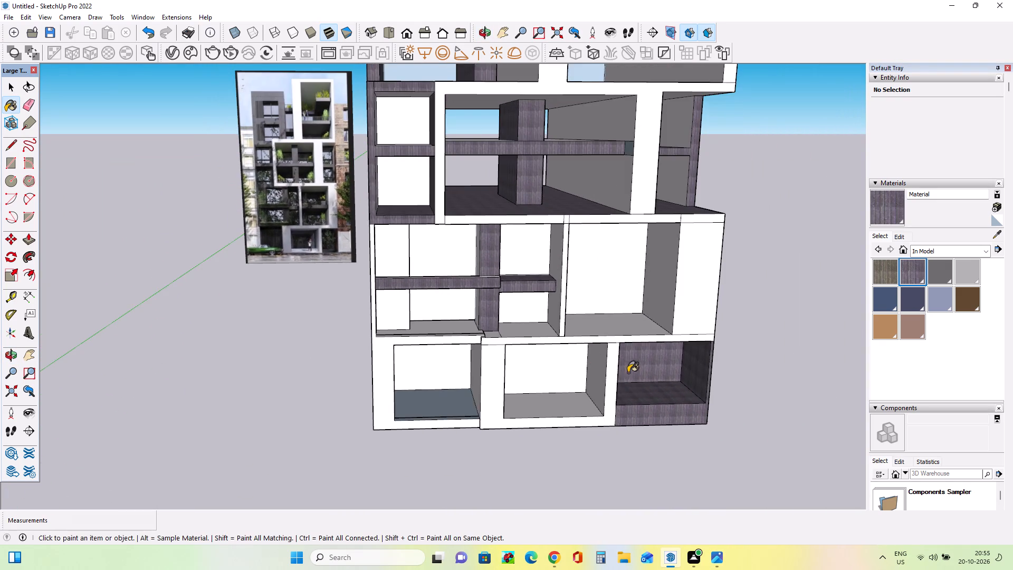
middle_drag(629, 381, 629, 388)
scroll(629, 388, down, 8)
middle_drag(690, 310, 634, 267)
scroll(625, 248, up, 3)
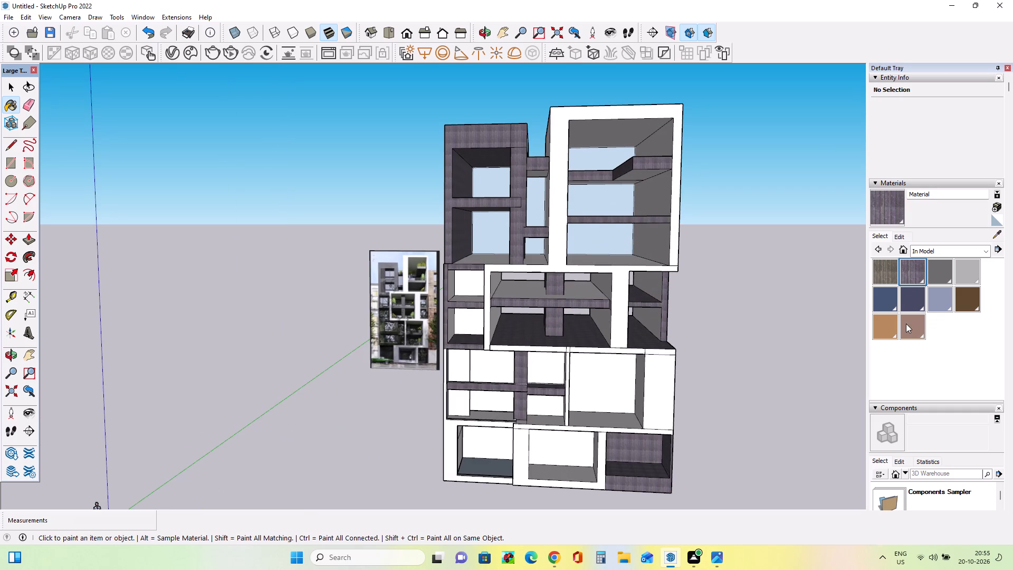
Paint the tall narrow panel in the lower-left two-storey bay with the Beadboard material from Brick, Cladding and Siding.
drag(1012, 265, 1012, 255)
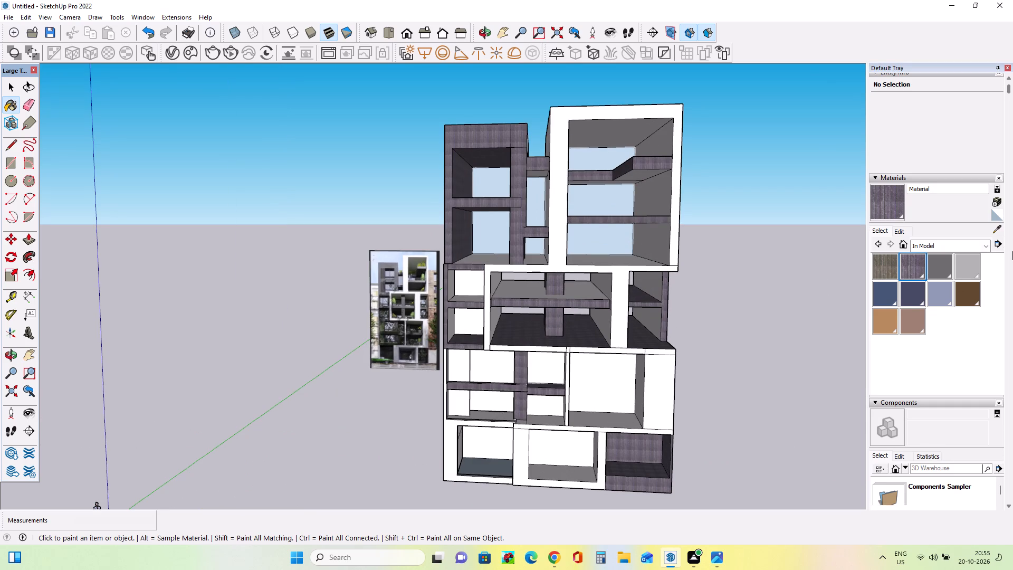
click(935, 246)
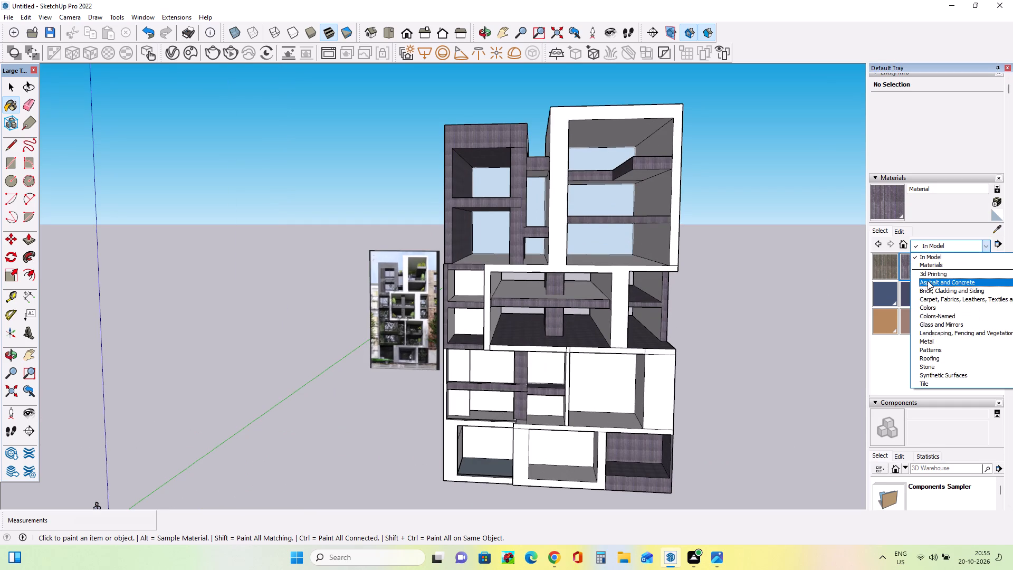
click(932, 294)
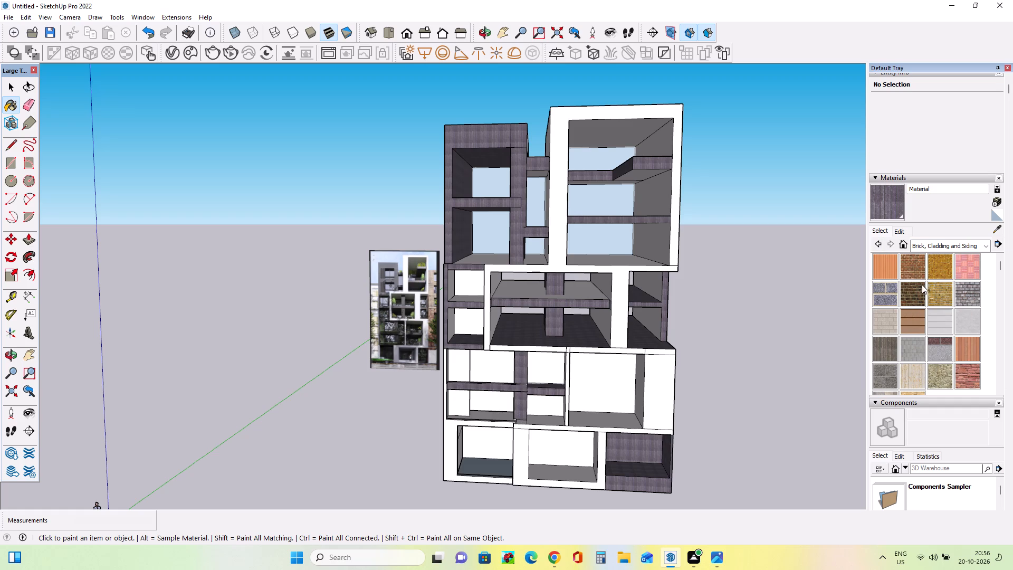
click(884, 268)
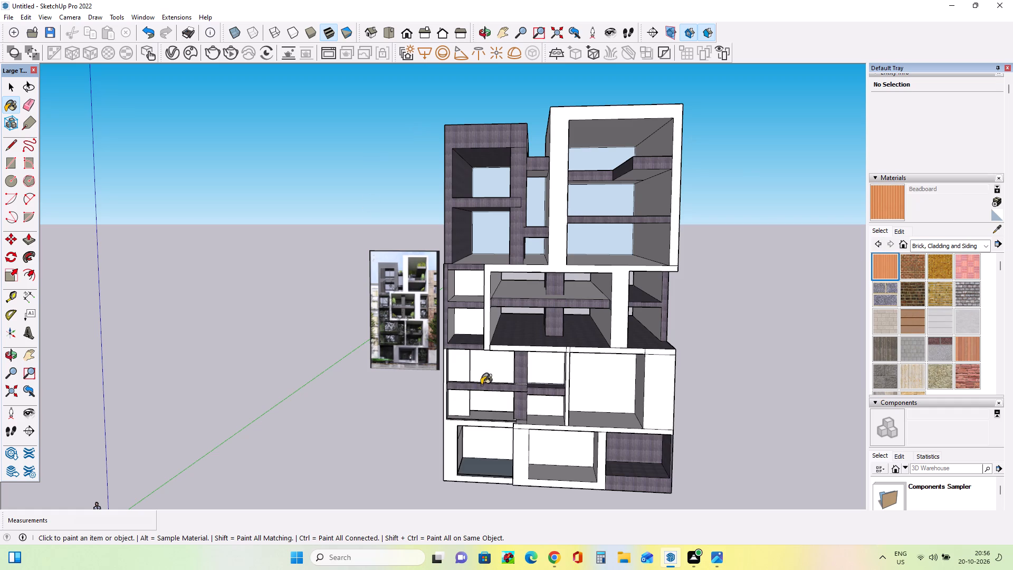
middle_drag(481, 385, 572, 357)
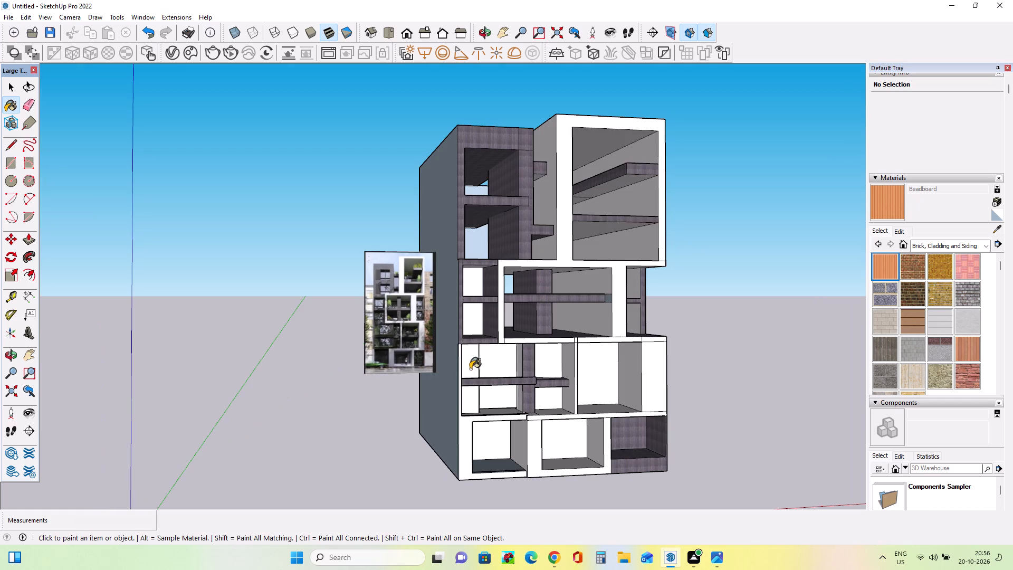
click(470, 369)
Start a new material, Material1, from the Beadboard texture and tint it pale grey-blue.
middle_drag(520, 379, 476, 387)
scroll(461, 377, up, 10)
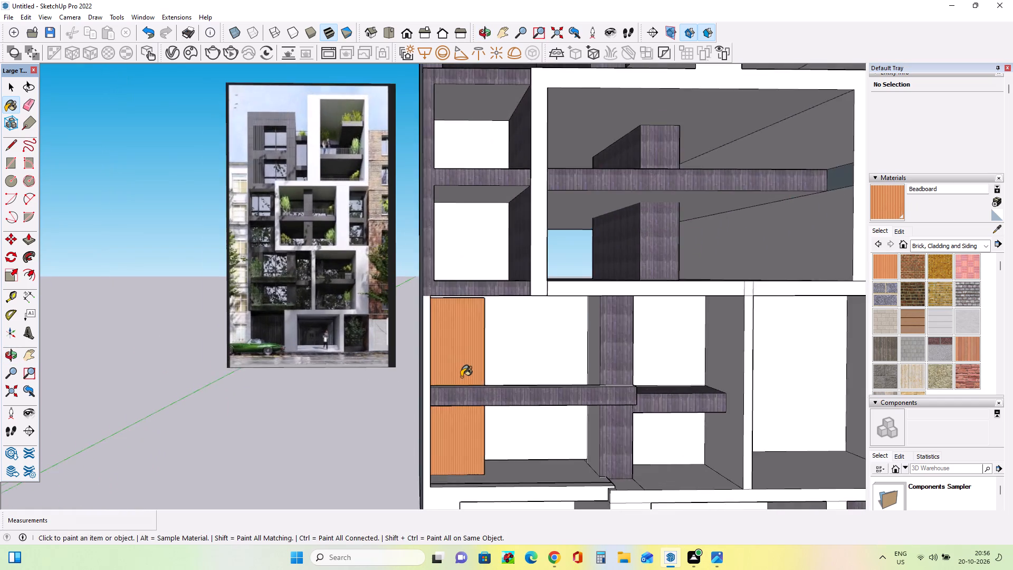
scroll(461, 377, up, 3)
click(995, 205)
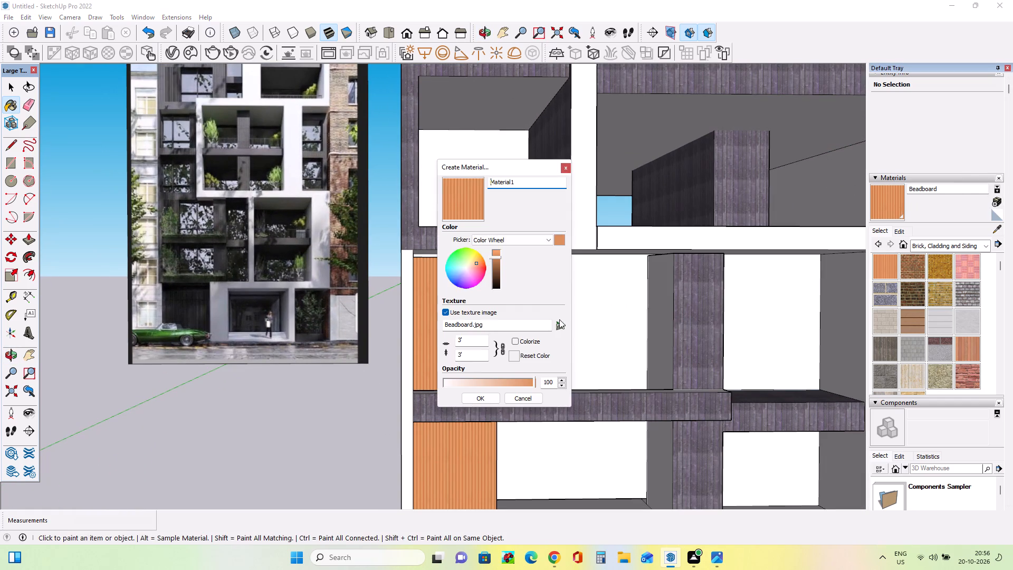
click(469, 268)
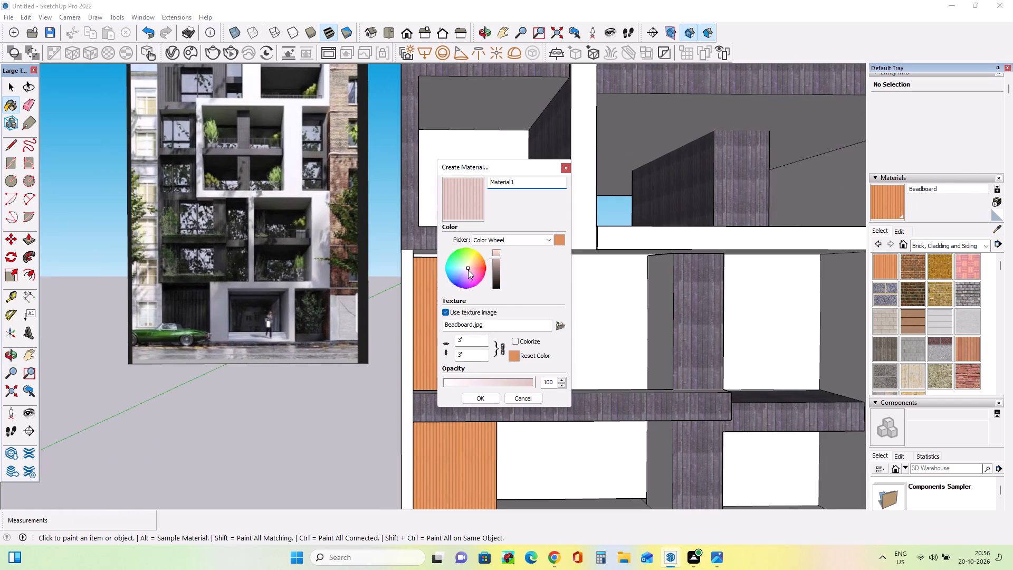
click(465, 274)
click(466, 266)
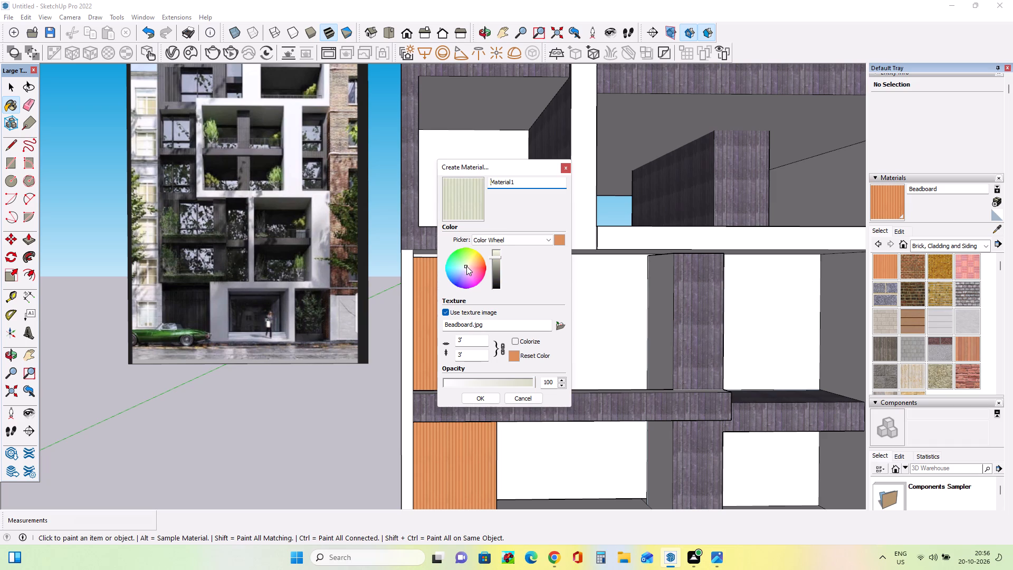
click(469, 265)
click(470, 269)
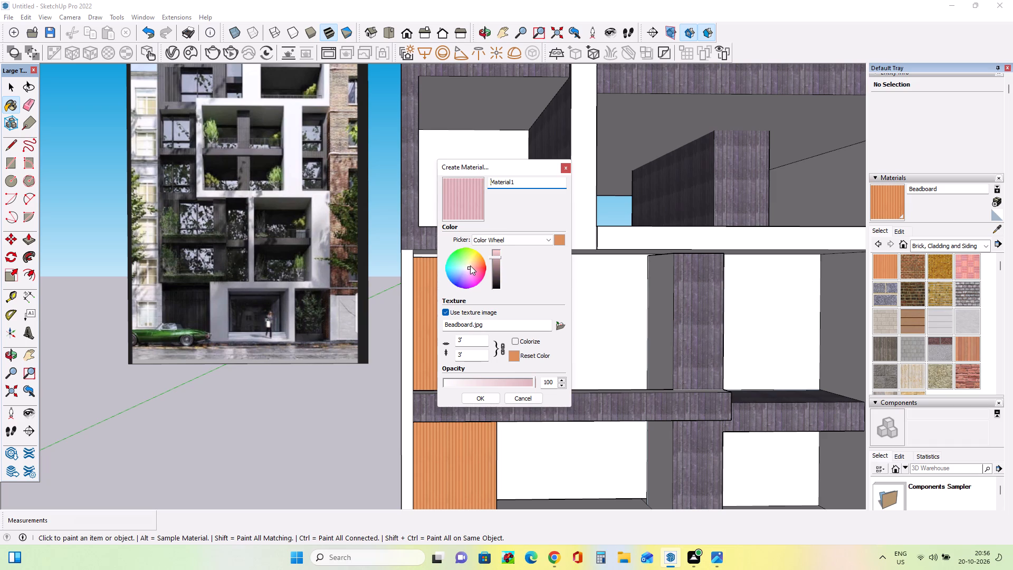
click(471, 265)
click(474, 267)
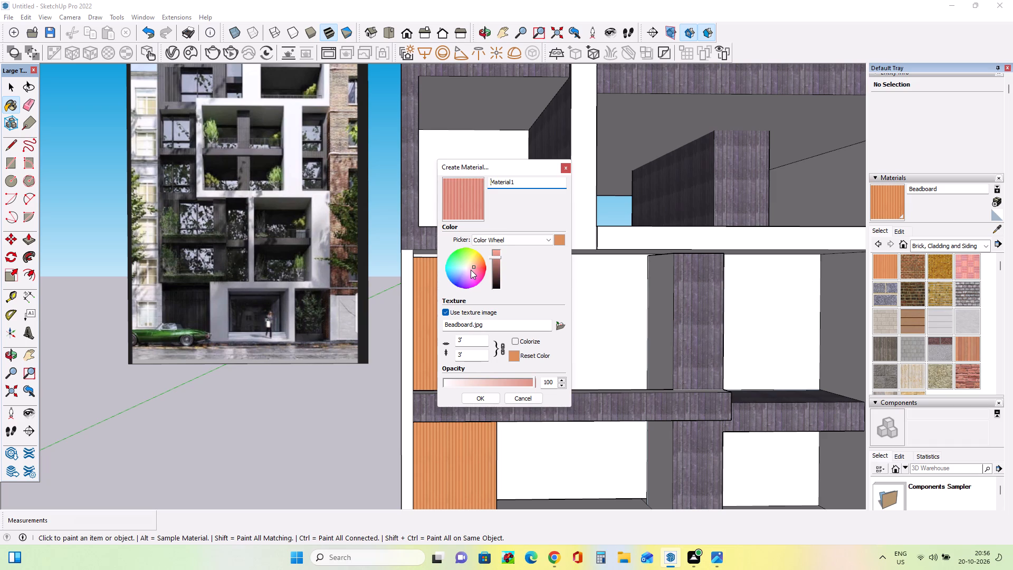
click(471, 270)
click(471, 272)
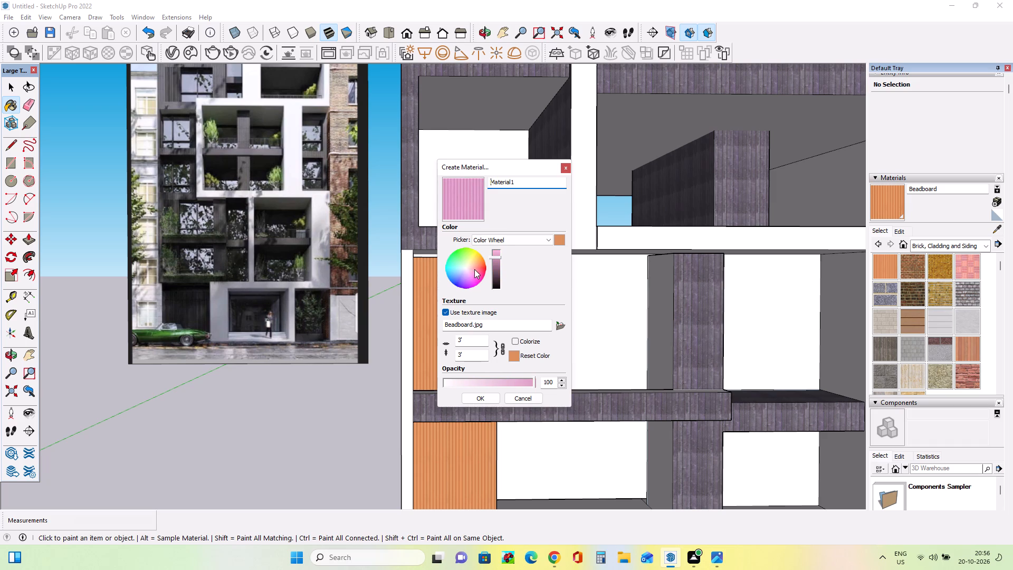
click(474, 269)
click(464, 276)
click(464, 271)
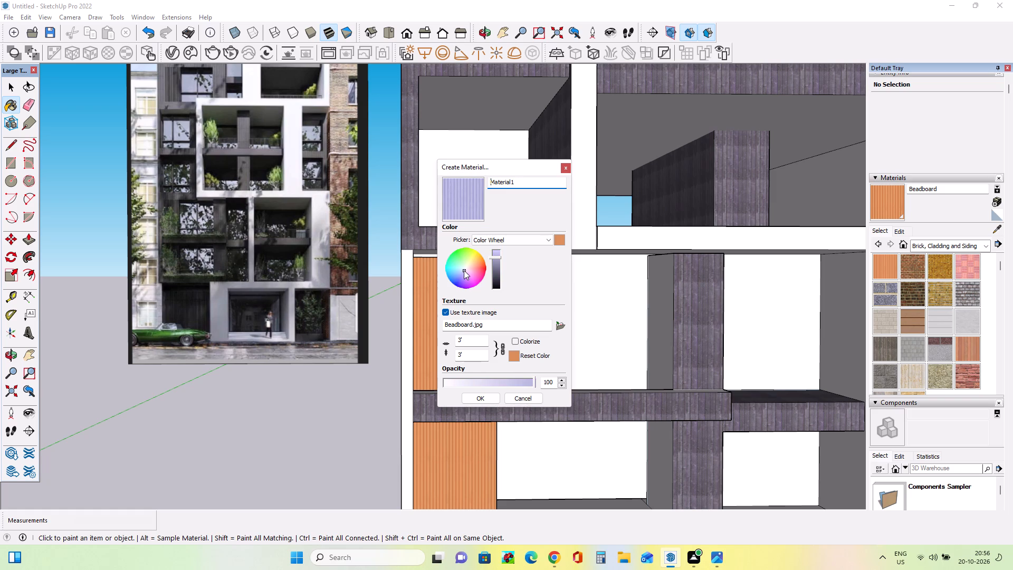
click(462, 270)
click(463, 271)
Darken Material1 to a deep slate blue and save it as a new material.
drag(498, 259, 497, 265)
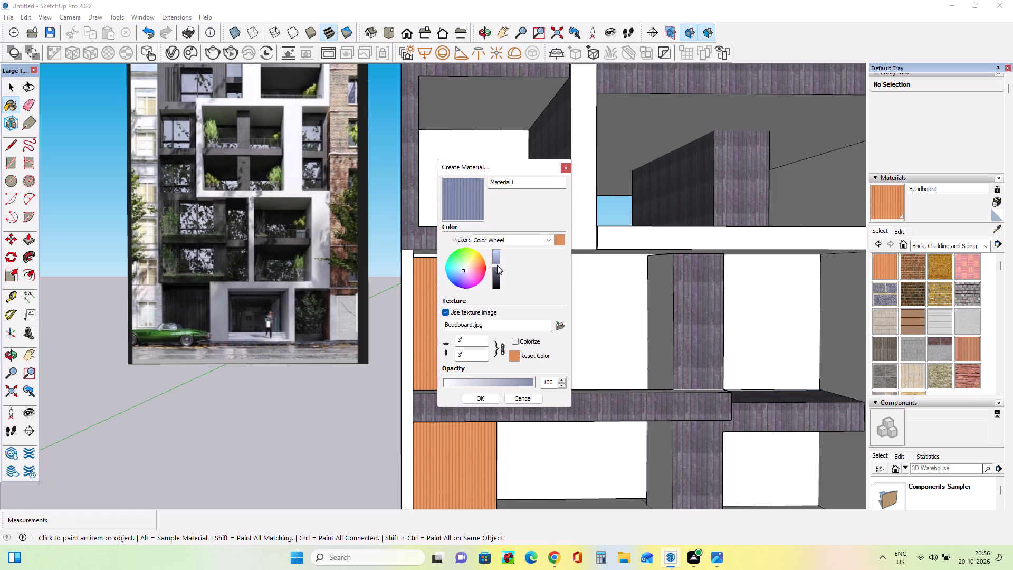
drag(497, 265, 498, 270)
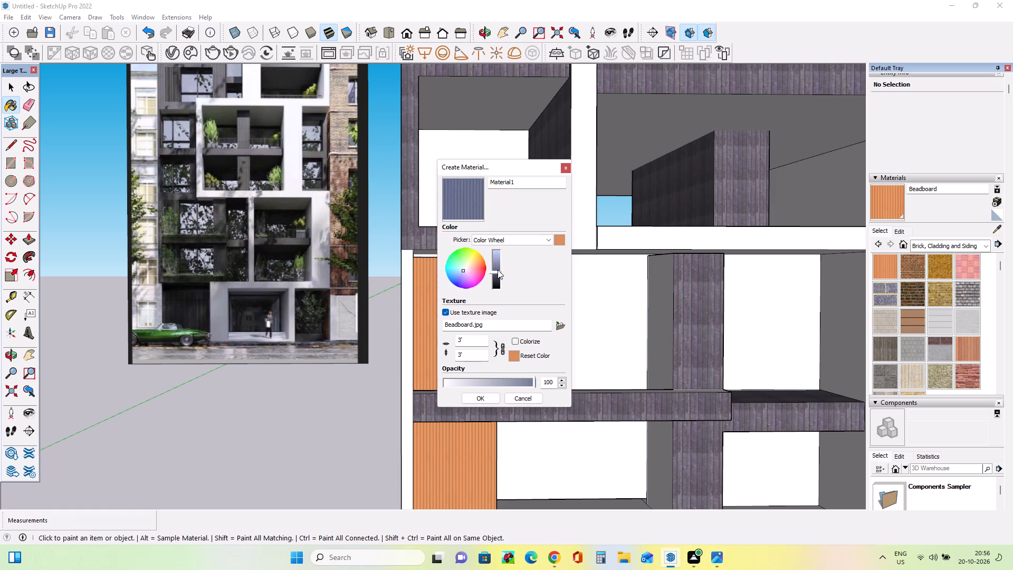
drag(498, 270, 499, 273)
click(464, 271)
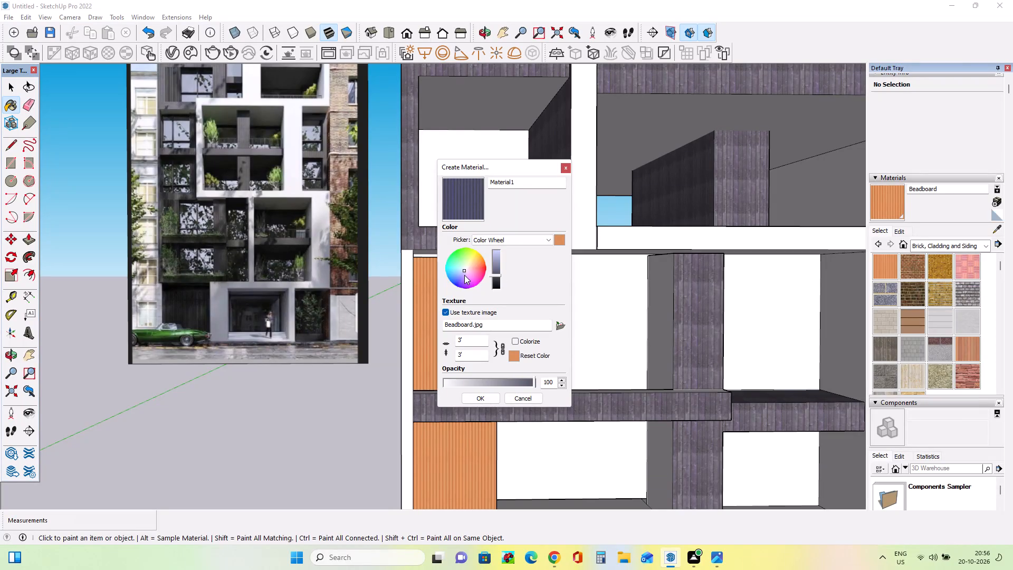
click(464, 275)
click(463, 275)
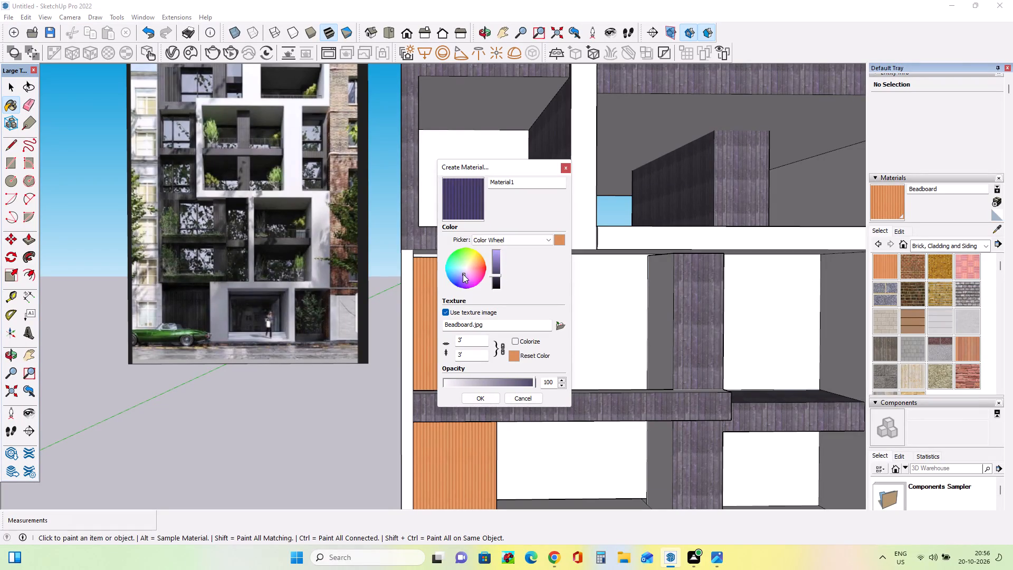
click(463, 269)
click(462, 271)
click(488, 395)
Repaint the tall narrow panel in the lower-left bay with the slate-blue Material1.
click(458, 368)
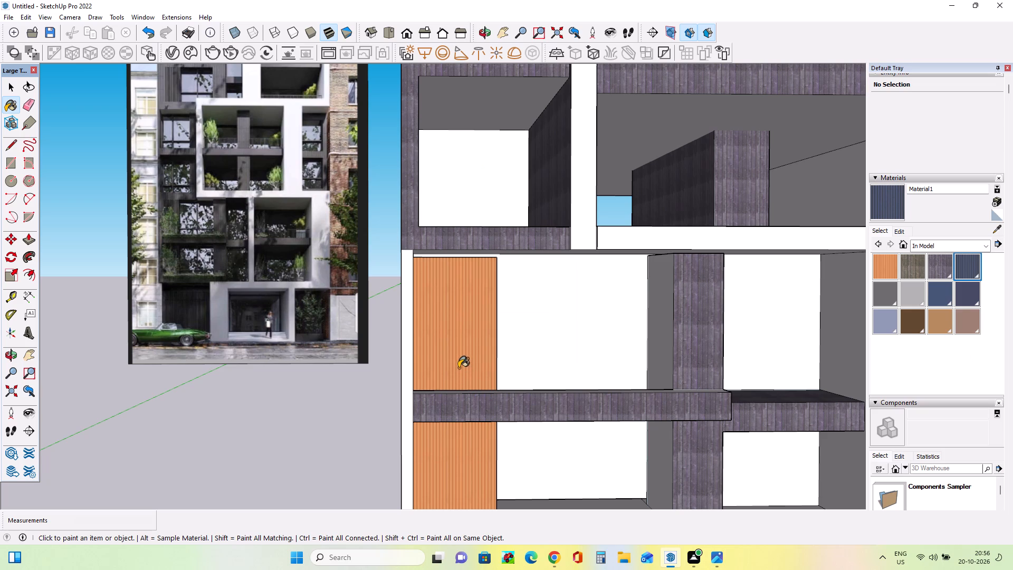
Push/Pull the slatted panel's top face up about 4 7/16" to meet the underside of the slab above.
middle_drag(466, 346, 403, 341)
scroll(403, 341, down, 3)
middle_drag(432, 335, 451, 341)
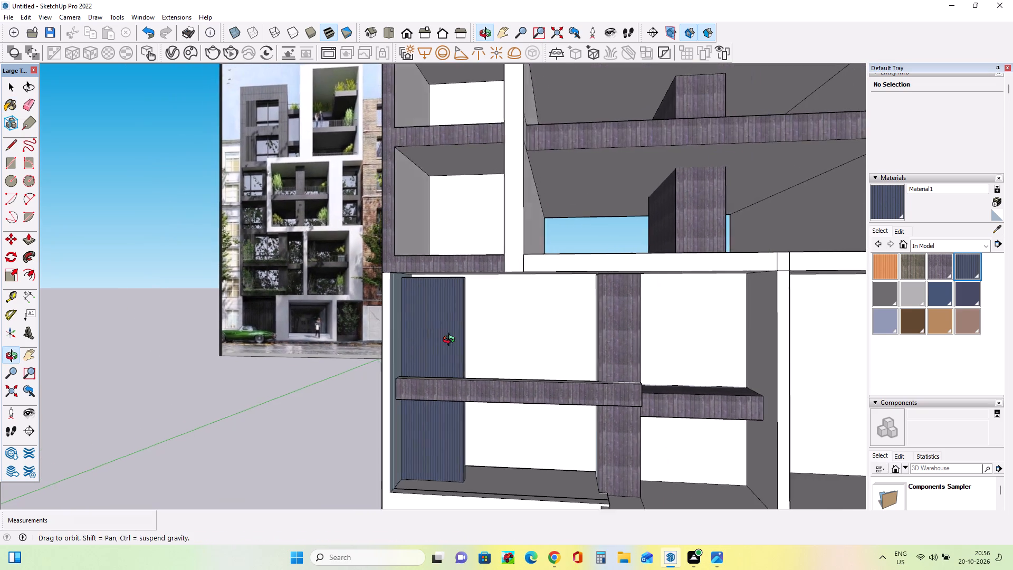
middle_drag(451, 341, 452, 342)
scroll(451, 307, up, 5)
middle_drag(451, 307, 448, 249)
scroll(371, 243, up, 4)
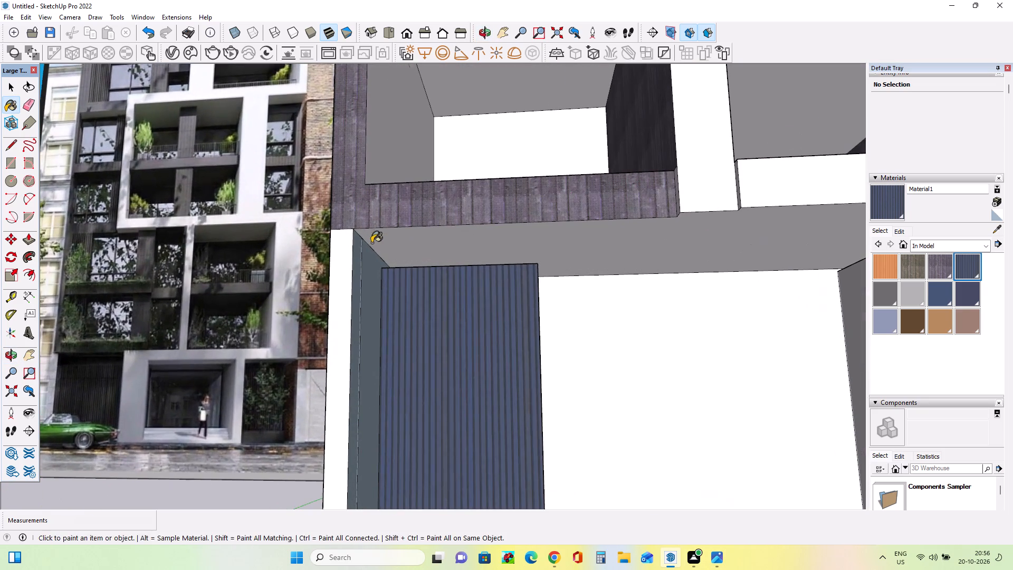
click(26, 238)
scroll(512, 261, up, 4)
middle_drag(518, 258, 519, 260)
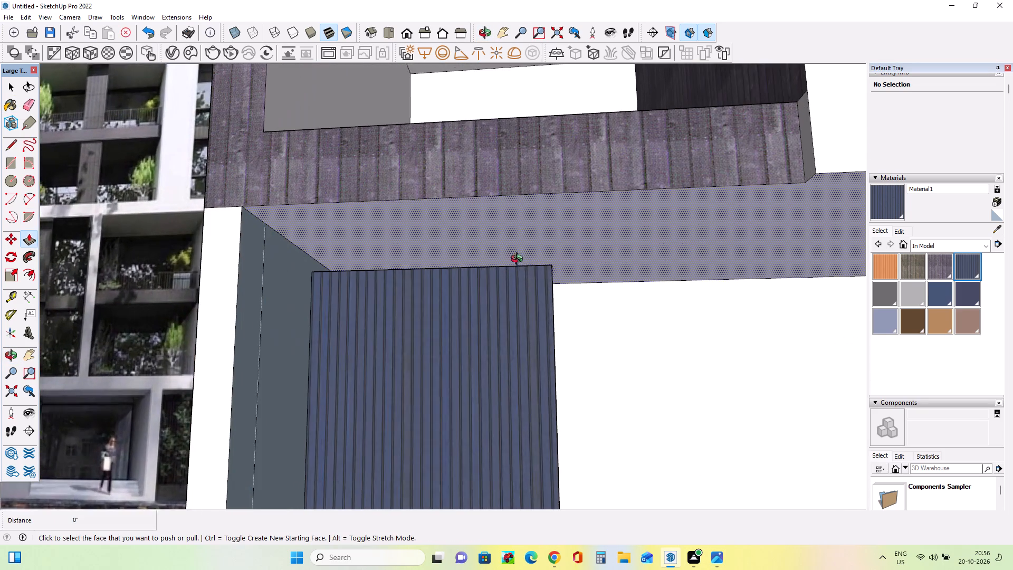
middle_drag(519, 260, 538, 335)
scroll(429, 279, up, 9)
middle_drag(431, 280, 434, 260)
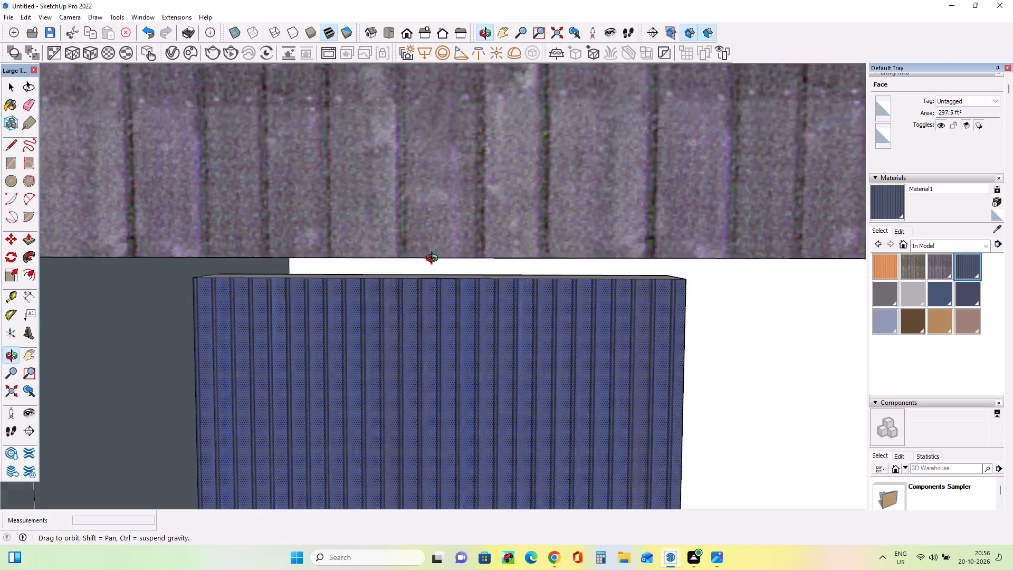
middle_drag(434, 260, 434, 274)
scroll(272, 268, up, 3)
click(276, 278)
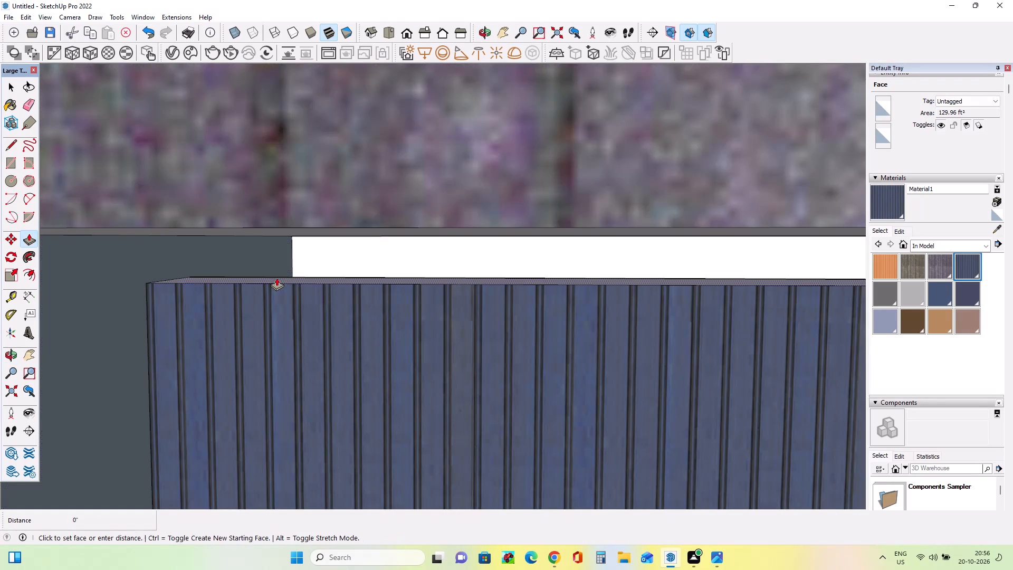
click(283, 213)
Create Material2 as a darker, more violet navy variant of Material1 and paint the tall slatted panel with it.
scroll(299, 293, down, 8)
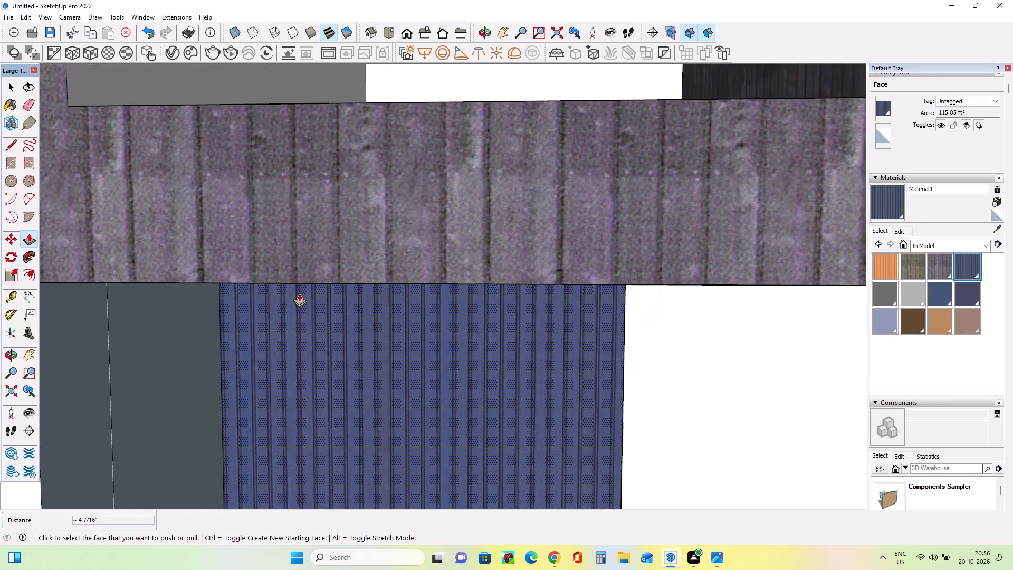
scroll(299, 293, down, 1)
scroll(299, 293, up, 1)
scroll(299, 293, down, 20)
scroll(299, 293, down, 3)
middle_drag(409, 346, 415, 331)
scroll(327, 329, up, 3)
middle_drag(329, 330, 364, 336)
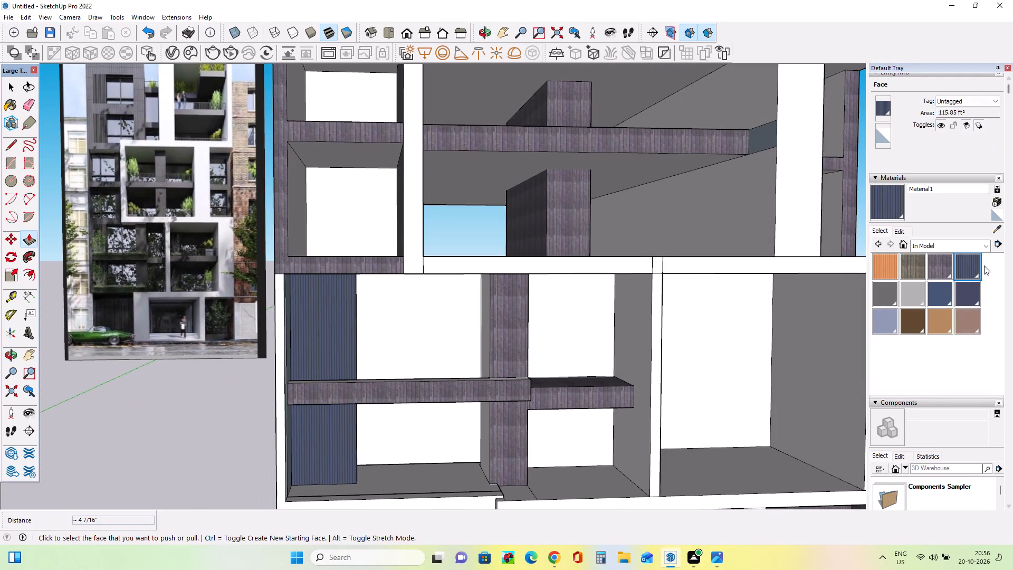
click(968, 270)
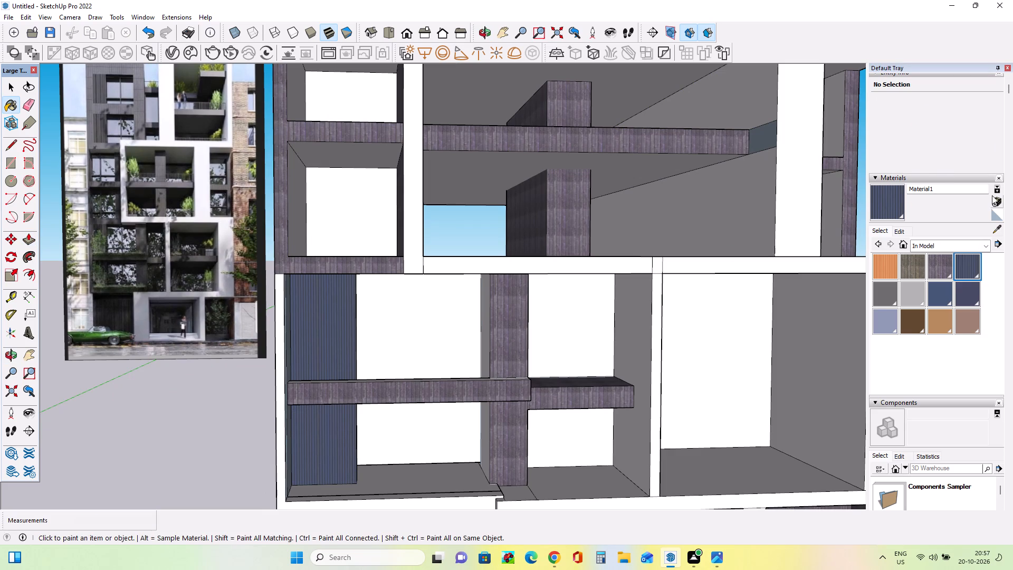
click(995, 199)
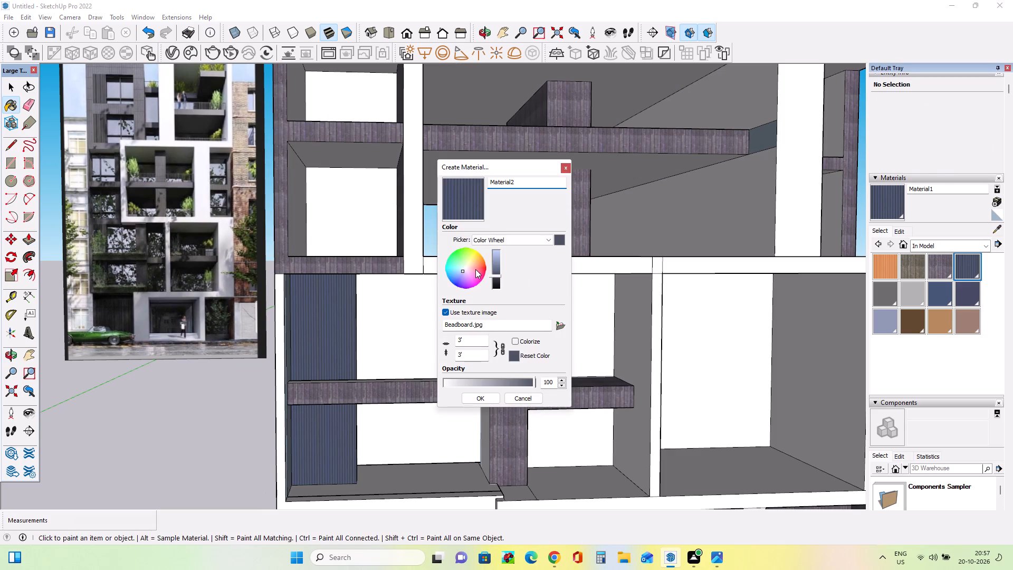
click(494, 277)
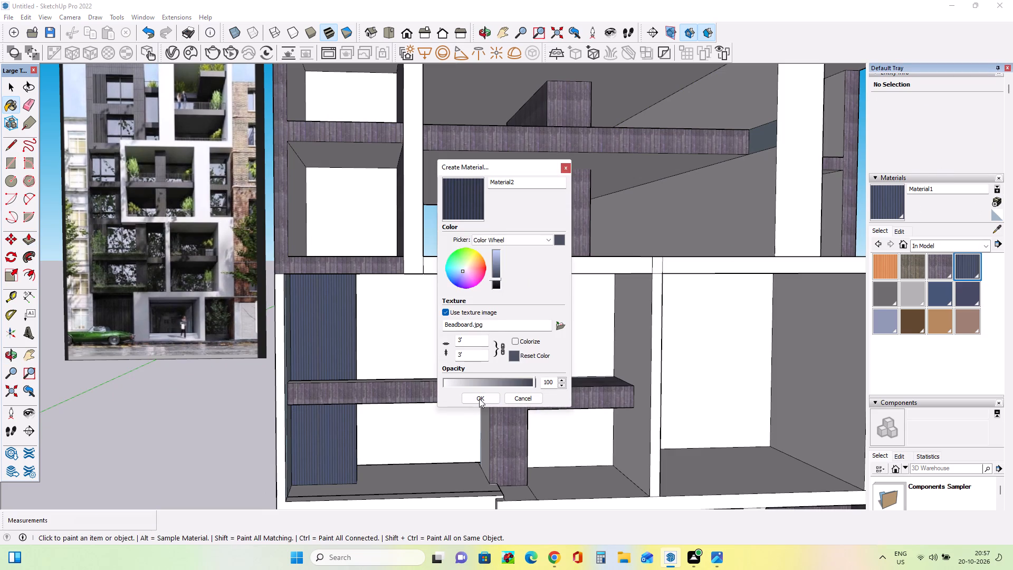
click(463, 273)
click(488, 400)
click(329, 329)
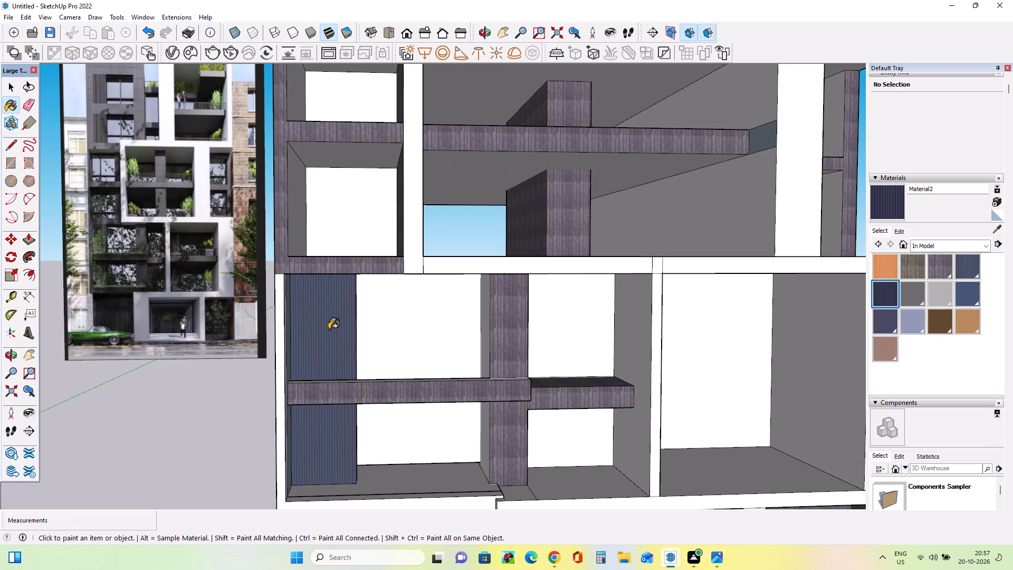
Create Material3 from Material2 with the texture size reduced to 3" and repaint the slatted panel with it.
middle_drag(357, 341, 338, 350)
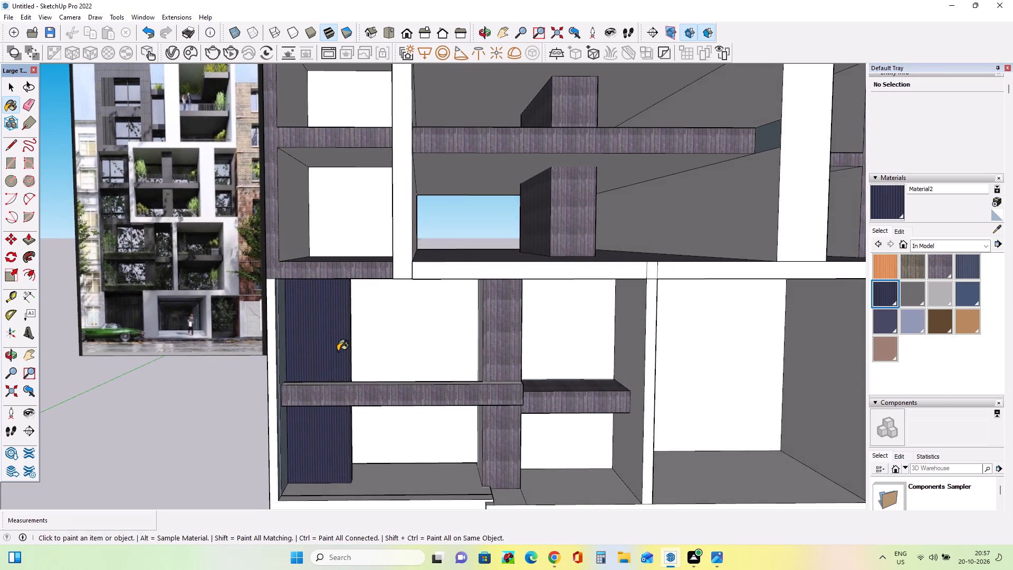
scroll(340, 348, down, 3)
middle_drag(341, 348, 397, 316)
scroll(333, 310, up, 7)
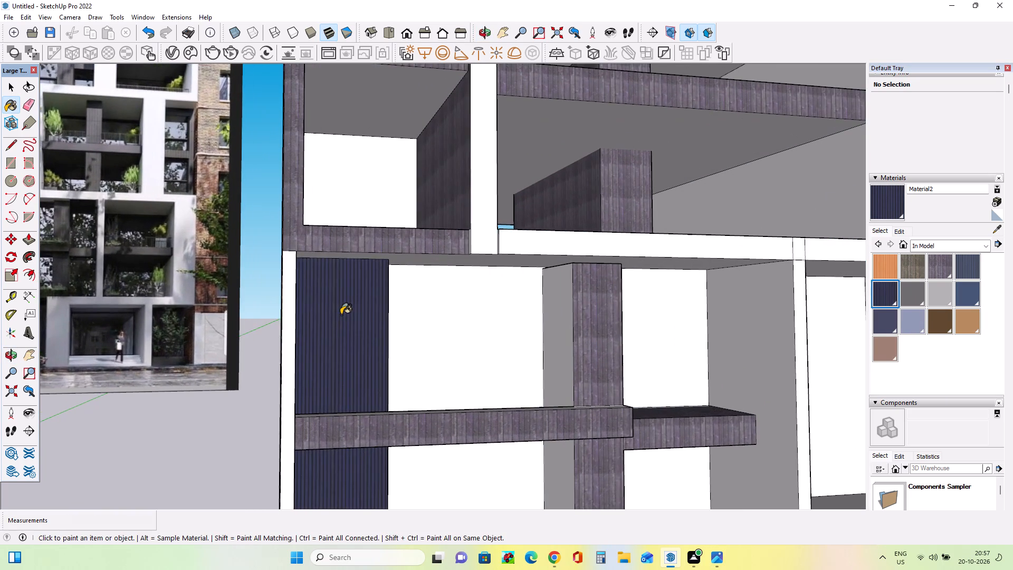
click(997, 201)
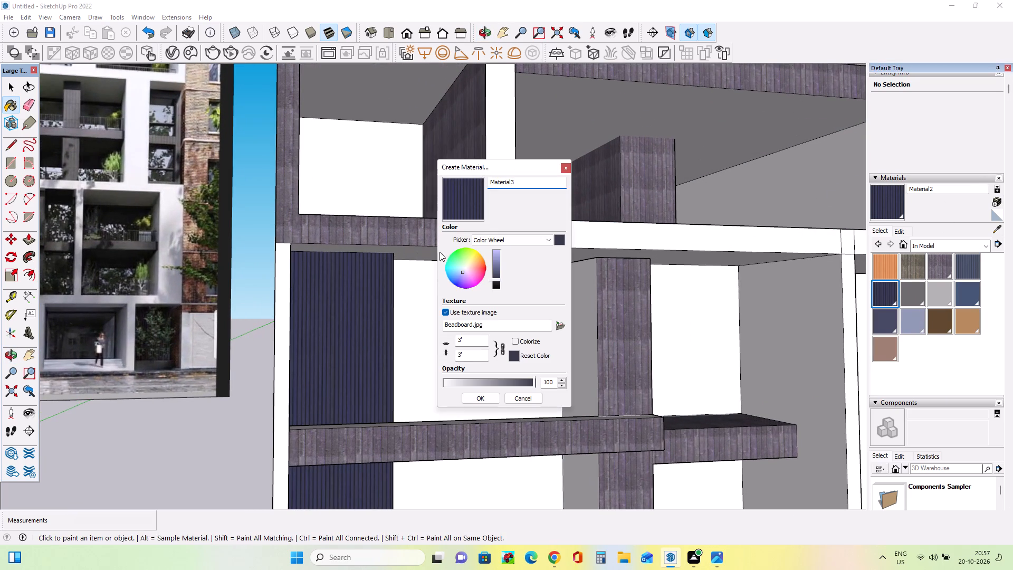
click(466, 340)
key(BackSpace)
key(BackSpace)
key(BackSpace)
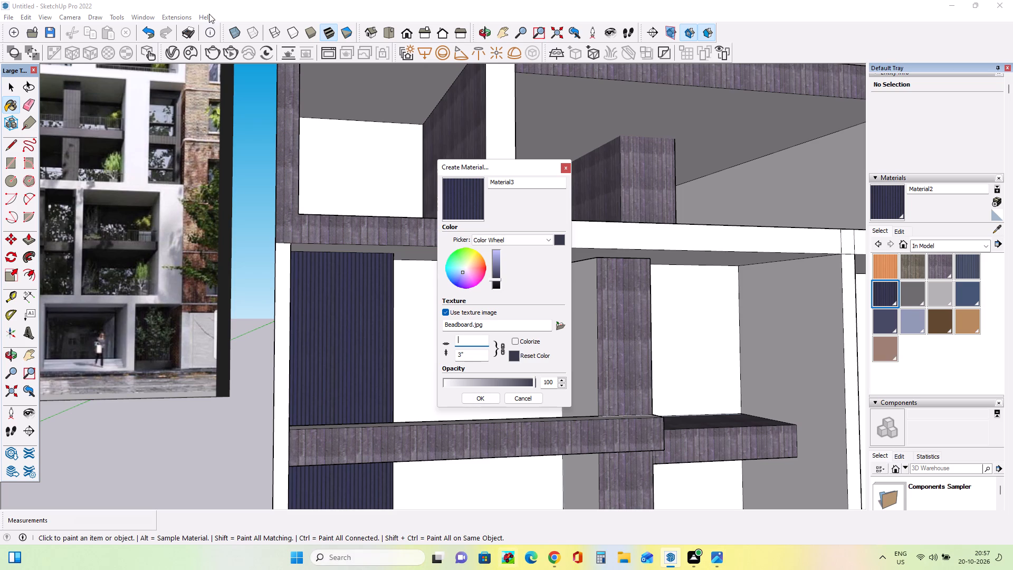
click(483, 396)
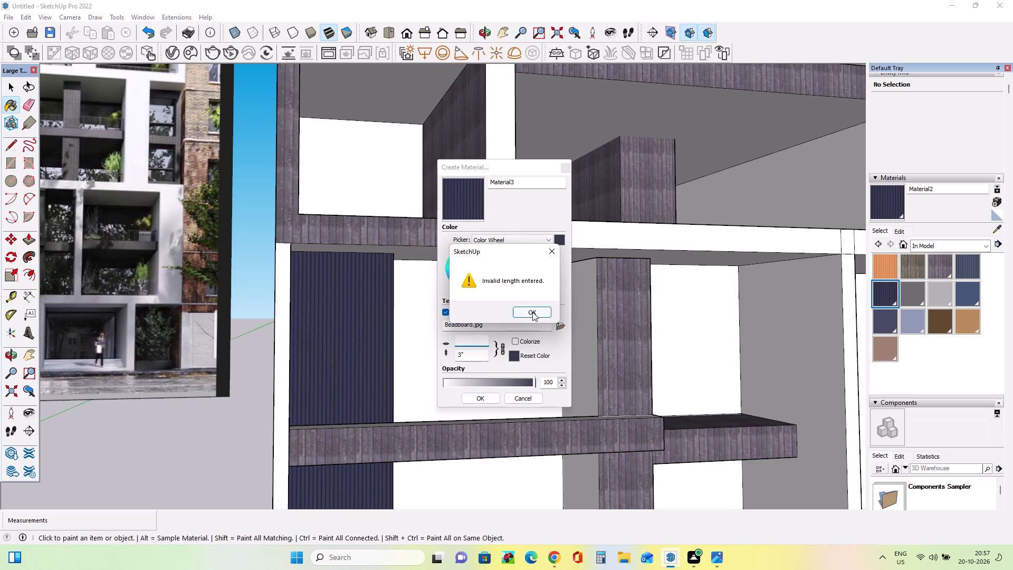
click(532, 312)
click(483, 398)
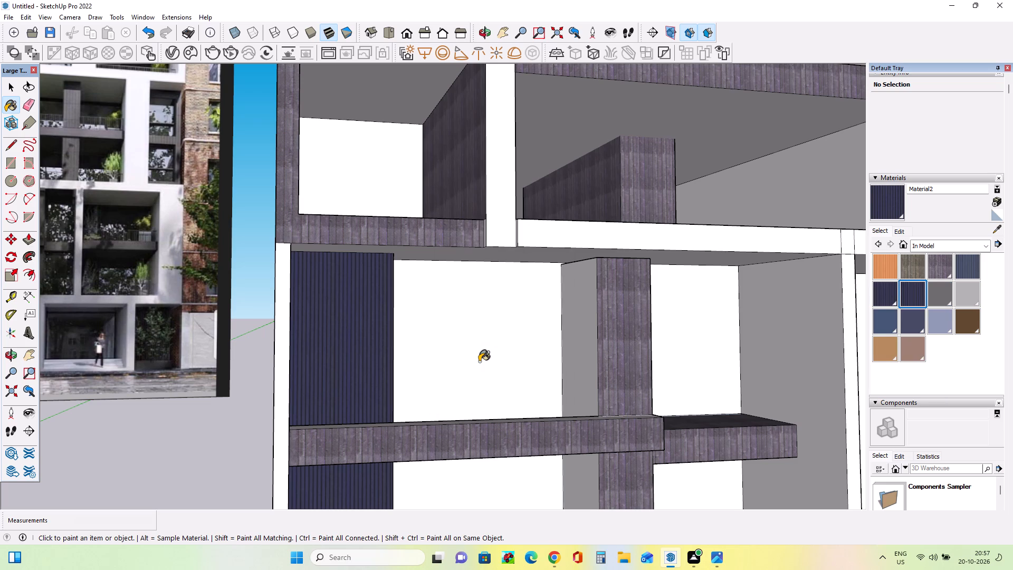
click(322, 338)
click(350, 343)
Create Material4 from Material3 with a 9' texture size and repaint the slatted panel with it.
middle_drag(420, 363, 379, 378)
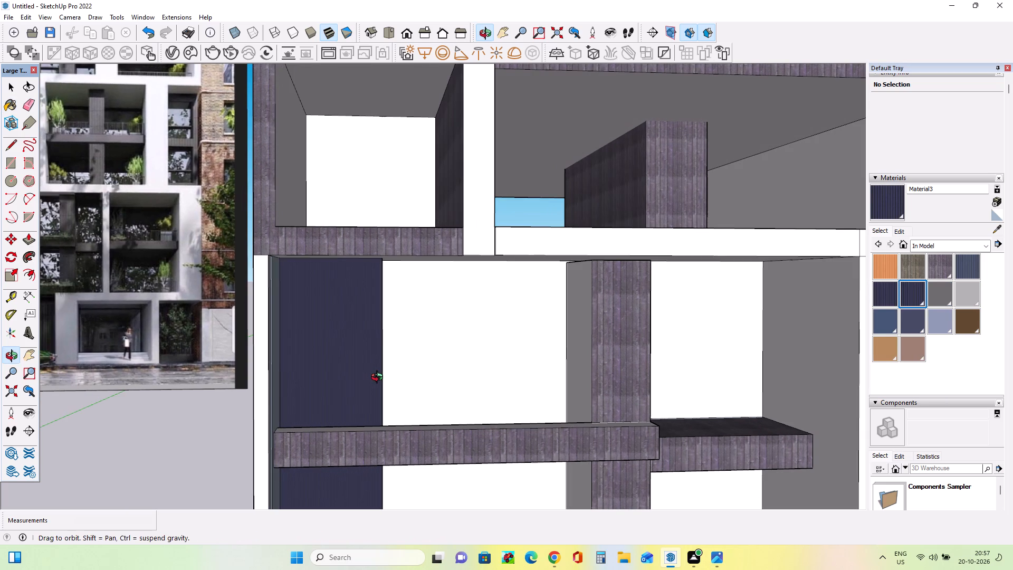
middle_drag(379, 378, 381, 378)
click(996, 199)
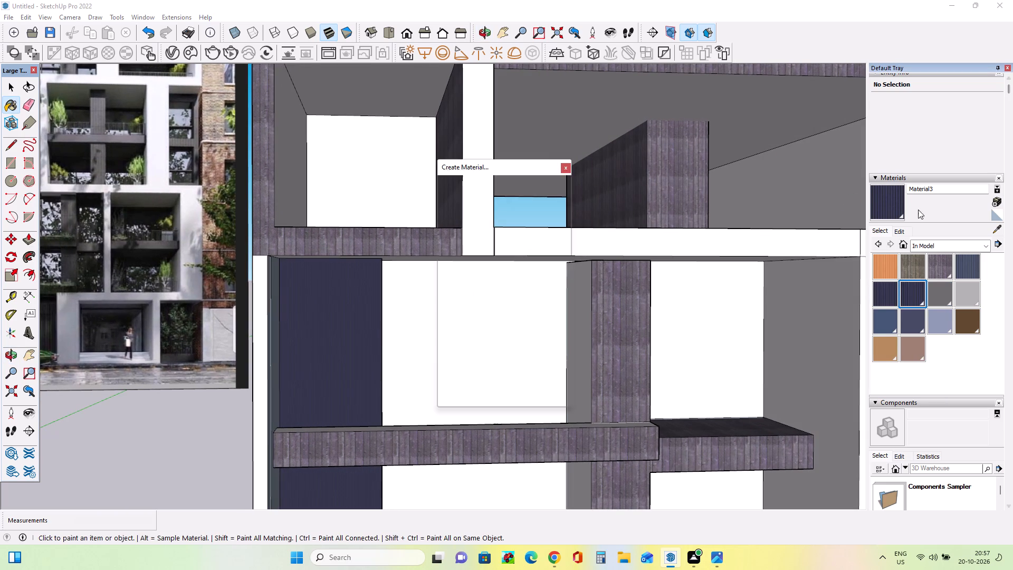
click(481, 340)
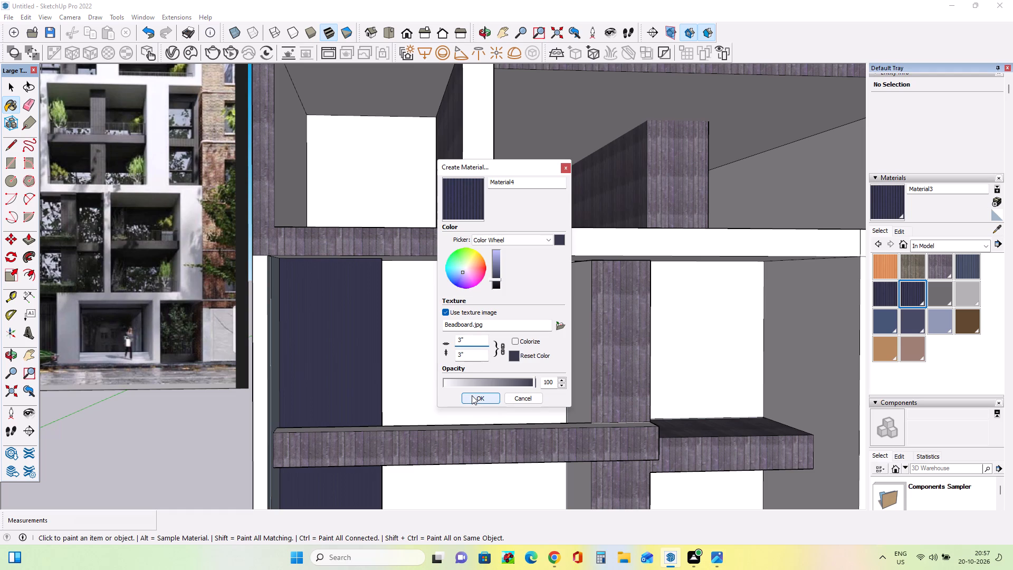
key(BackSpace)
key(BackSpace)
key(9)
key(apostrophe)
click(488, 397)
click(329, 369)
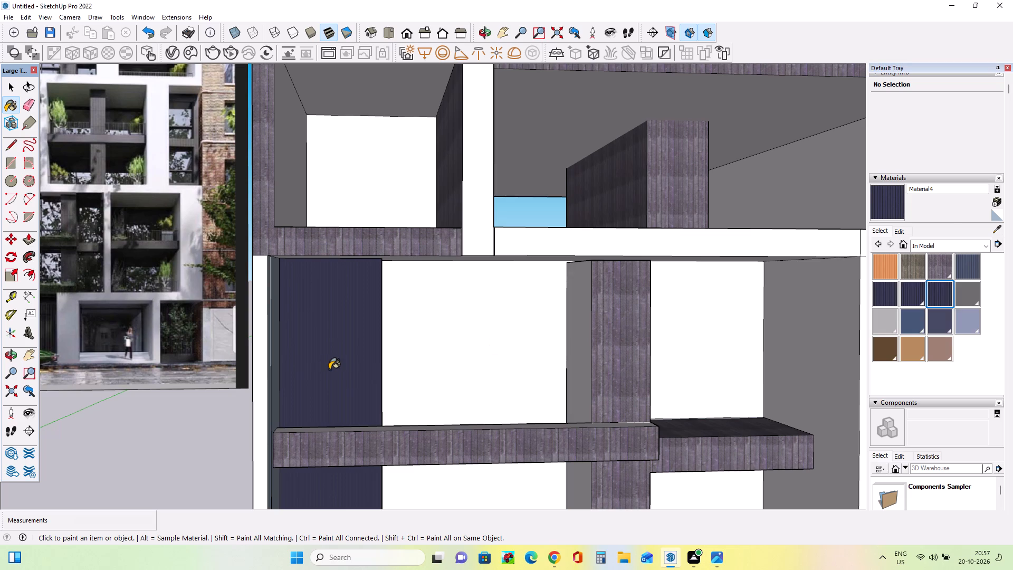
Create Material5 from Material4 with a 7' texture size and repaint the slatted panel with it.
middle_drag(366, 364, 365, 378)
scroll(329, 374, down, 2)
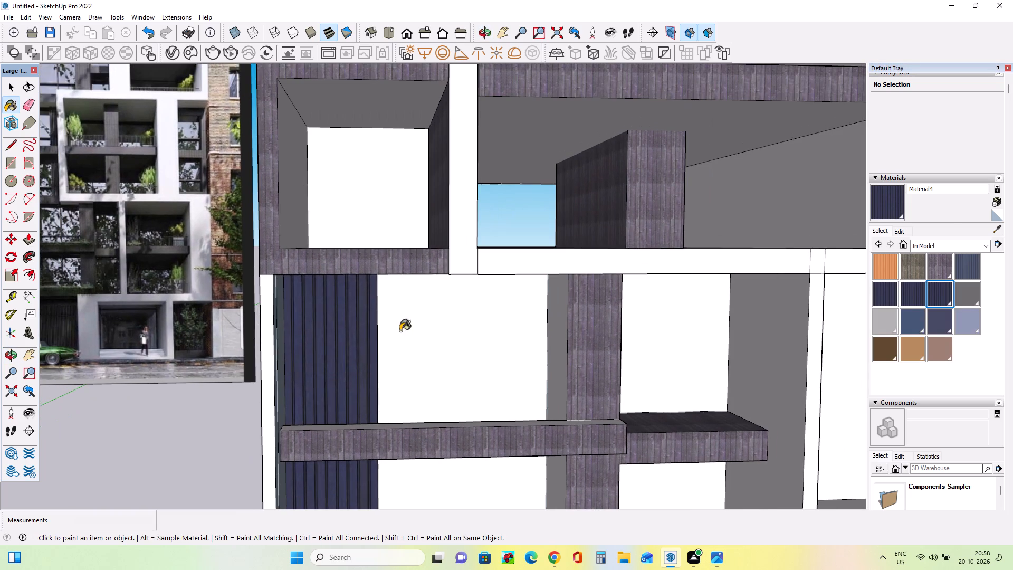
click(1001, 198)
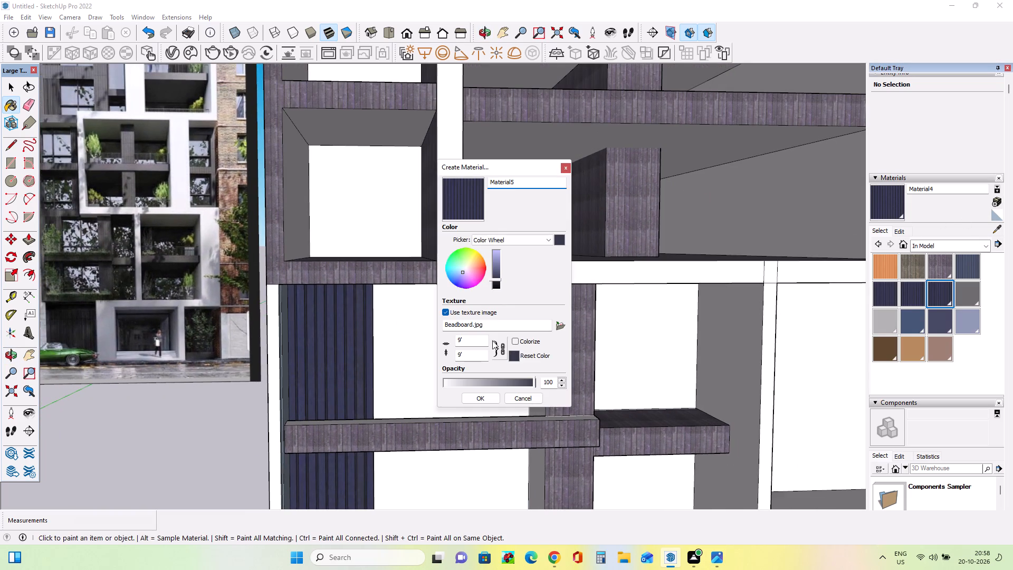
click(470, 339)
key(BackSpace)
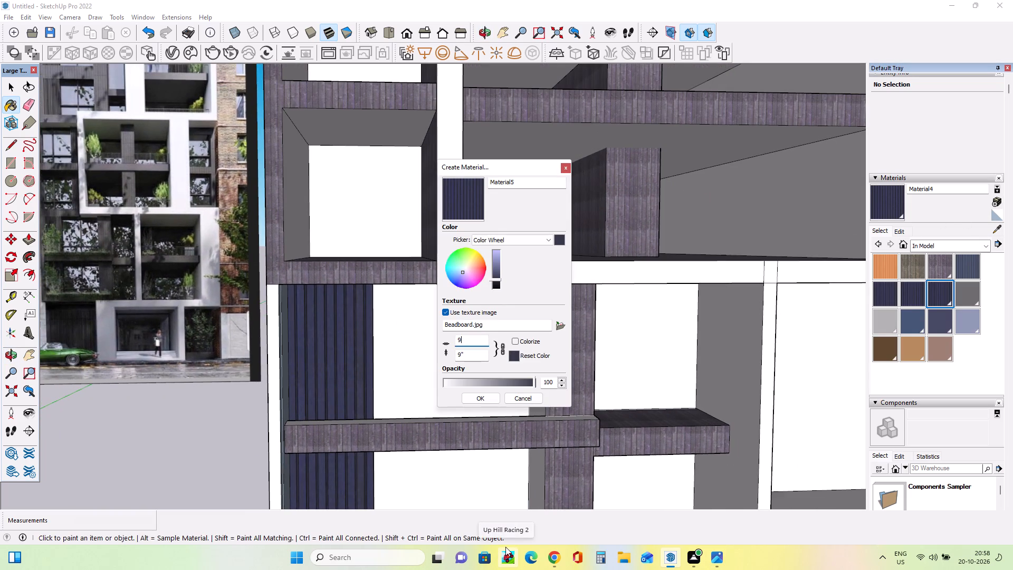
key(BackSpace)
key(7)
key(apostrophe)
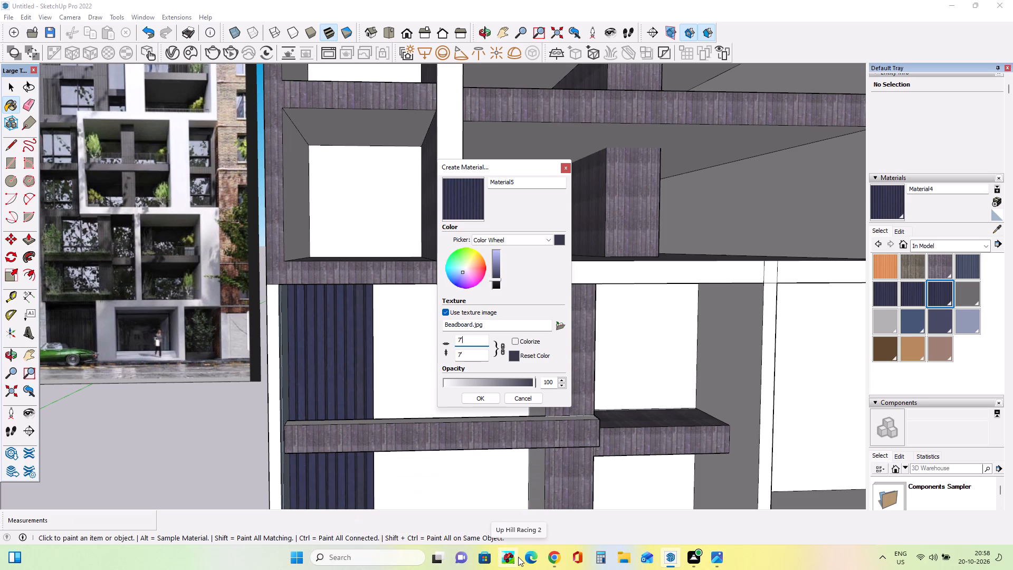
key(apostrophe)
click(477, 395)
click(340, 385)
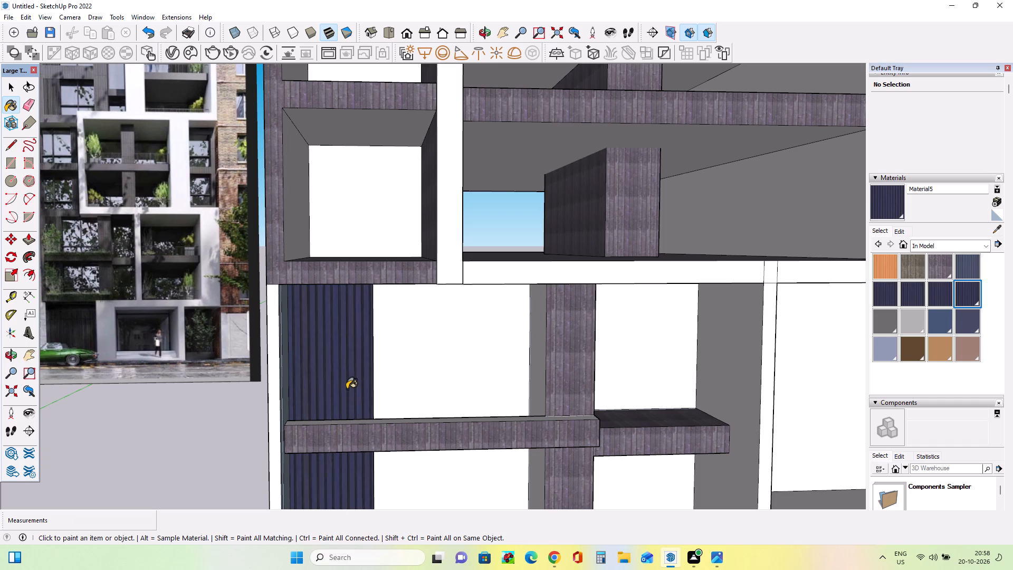
Paint the lower bay's long horizontal beam on its top and underside, and the pillar's side face, with the purple-grey Material.
scroll(348, 389, down, 6)
middle_drag(490, 391, 535, 392)
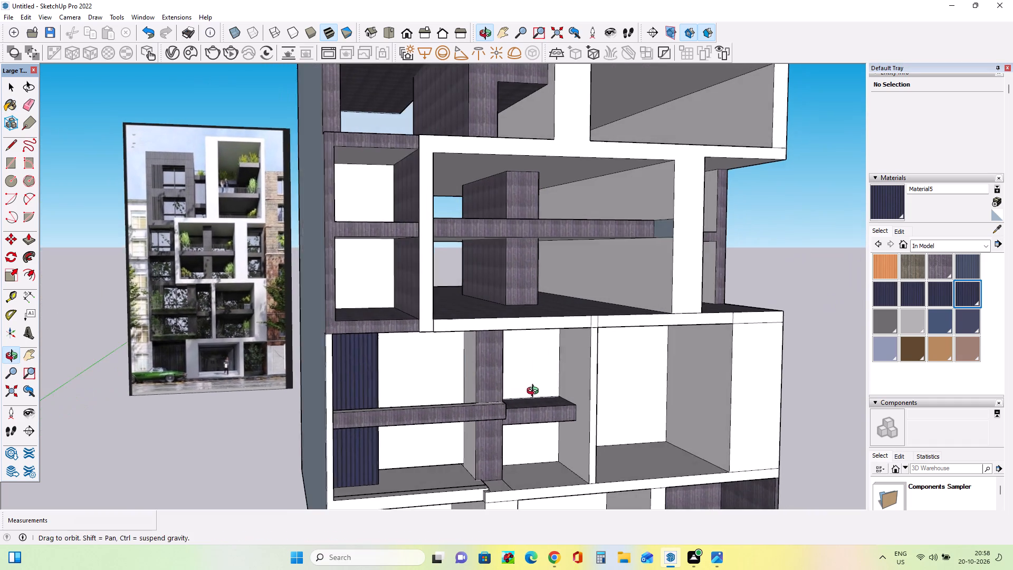
middle_drag(535, 392, 536, 394)
scroll(489, 394, up, 7)
middle_drag(501, 425, 514, 464)
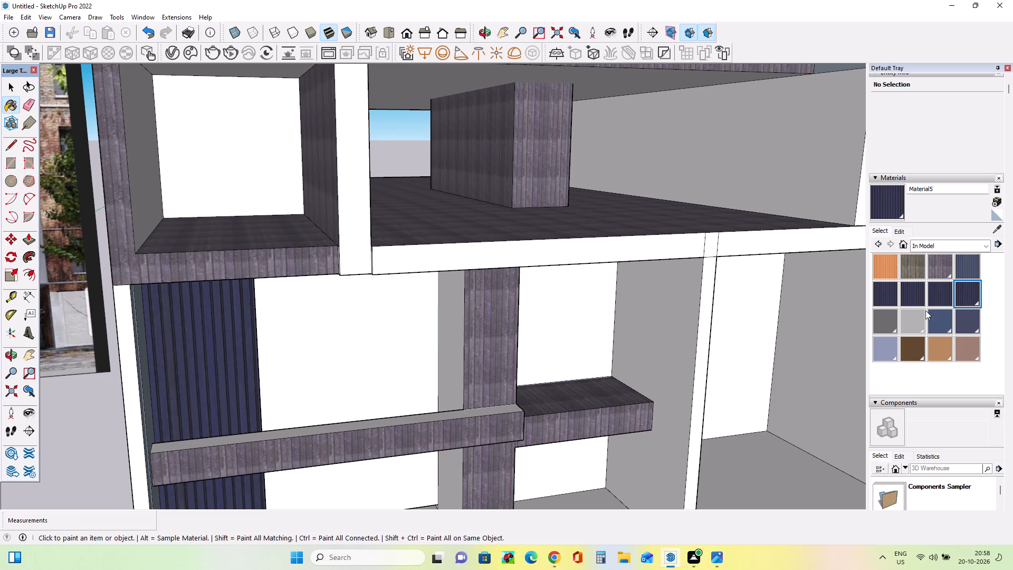
click(943, 268)
click(481, 414)
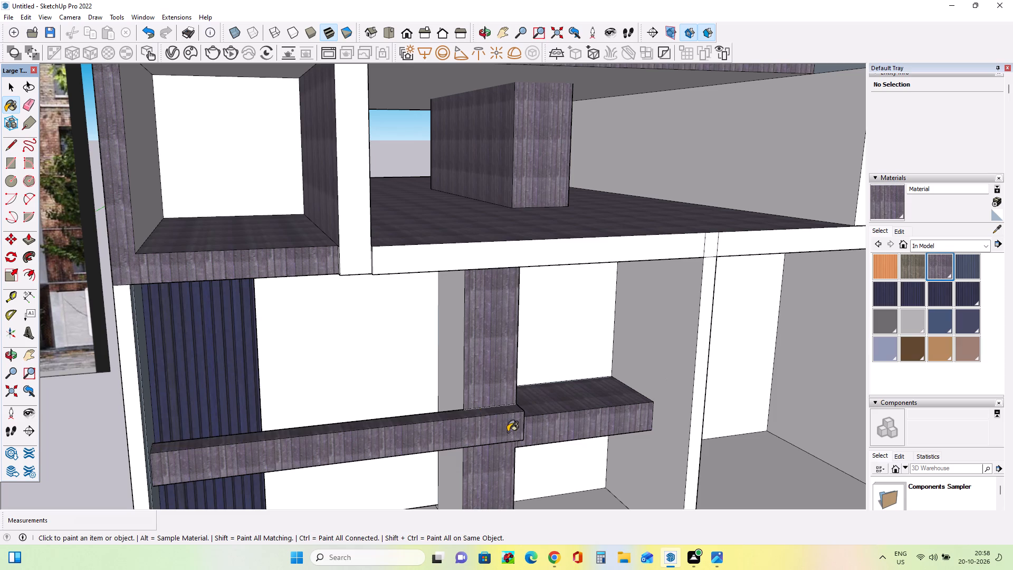
middle_drag(510, 438, 477, 198)
click(478, 358)
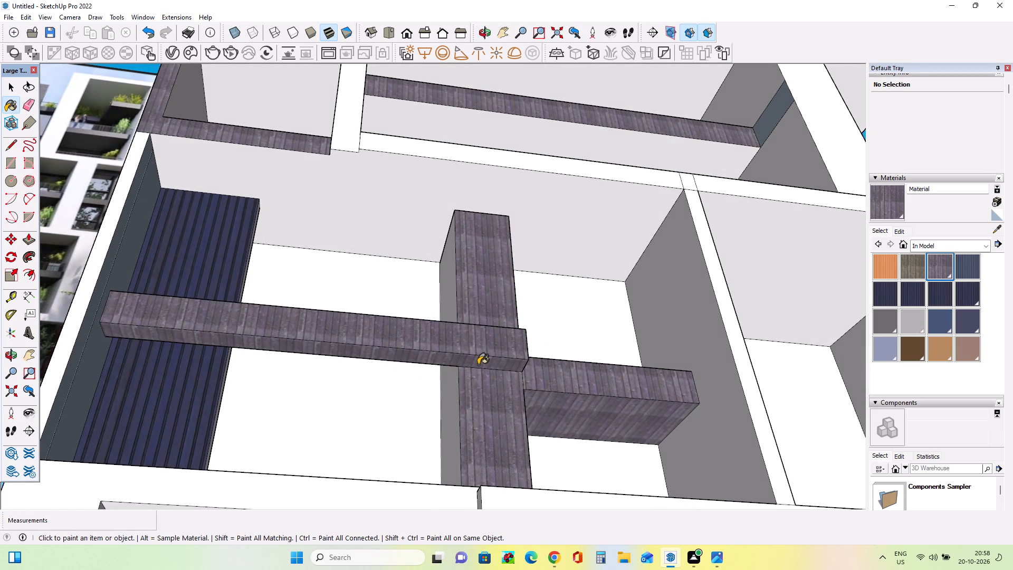
middle_drag(481, 363, 470, 459)
click(452, 457)
middle_drag(468, 441, 463, 491)
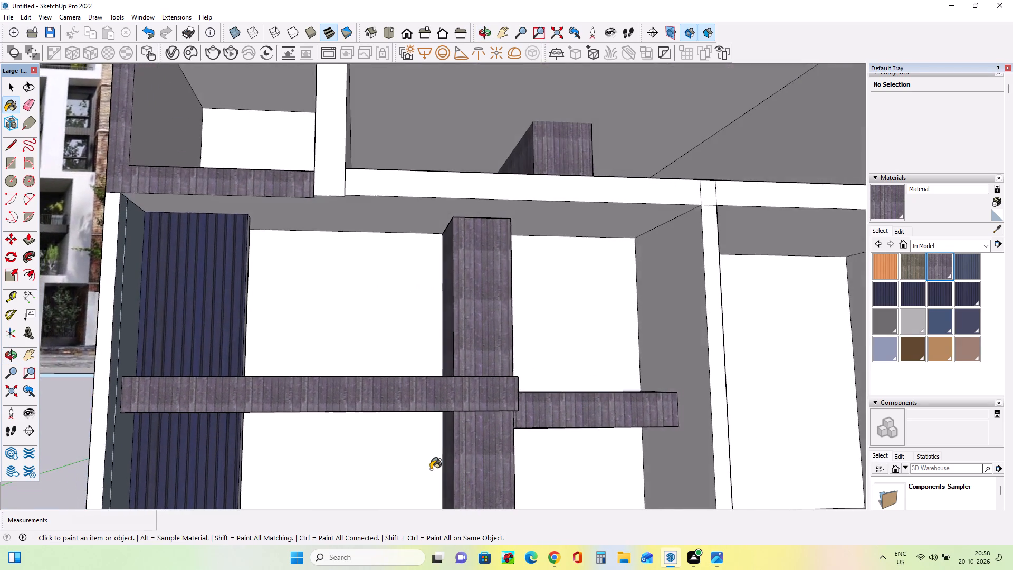
Repaint the tall panel in the lower bay with the purple-grey Material cladding.
scroll(431, 447, down, 7)
middle_drag(480, 429, 479, 448)
scroll(479, 448, down, 1)
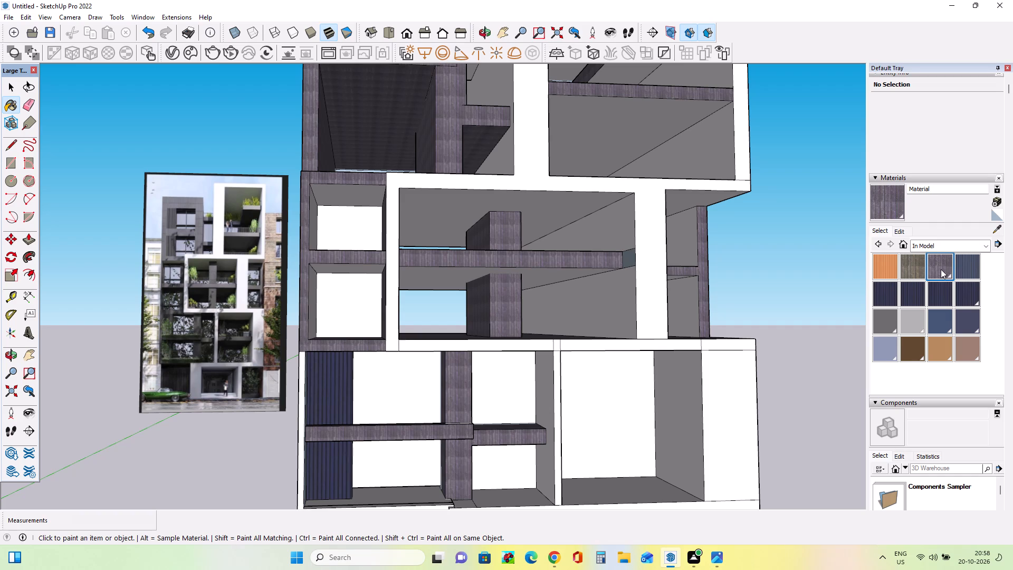
click(940, 269)
click(342, 393)
scroll(342, 393, up, 2)
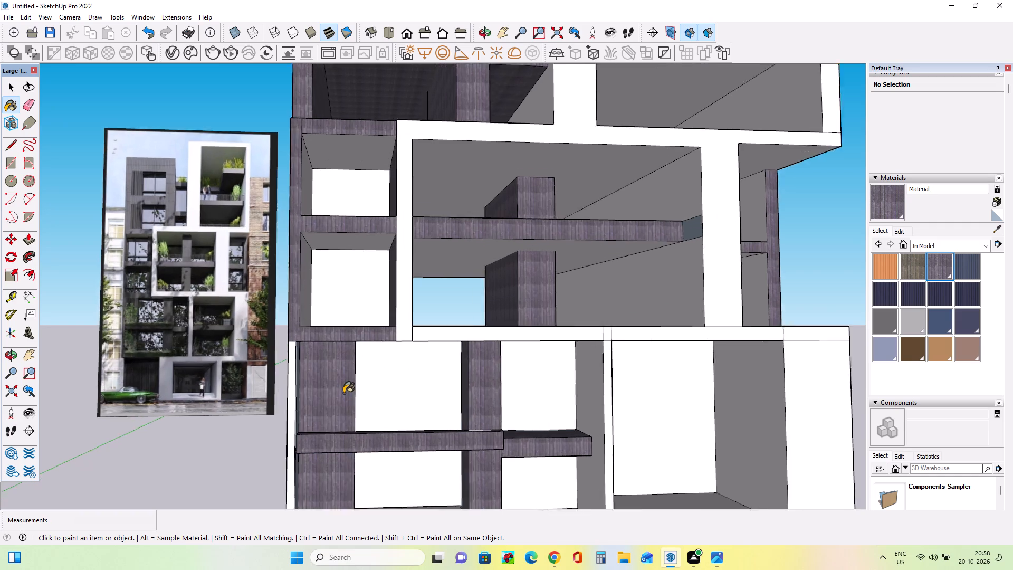
Examine the reference photo's dark facade bays and panels and compare them with the modelled facade.
scroll(343, 393, up, 8)
scroll(348, 398, down, 11)
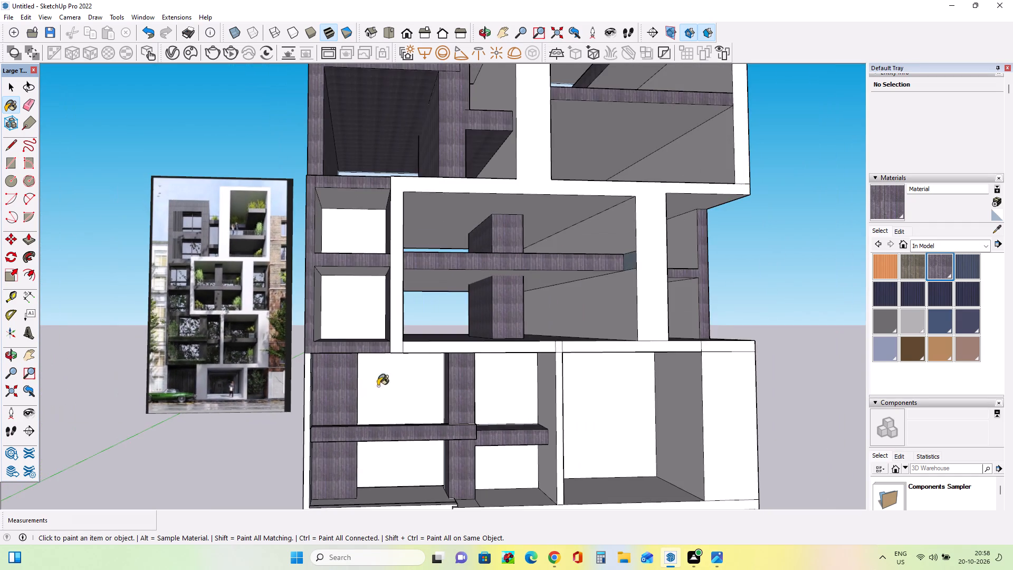
middle_drag(452, 357, 428, 384)
scroll(428, 384, down, 1)
middle_drag(381, 359, 403, 349)
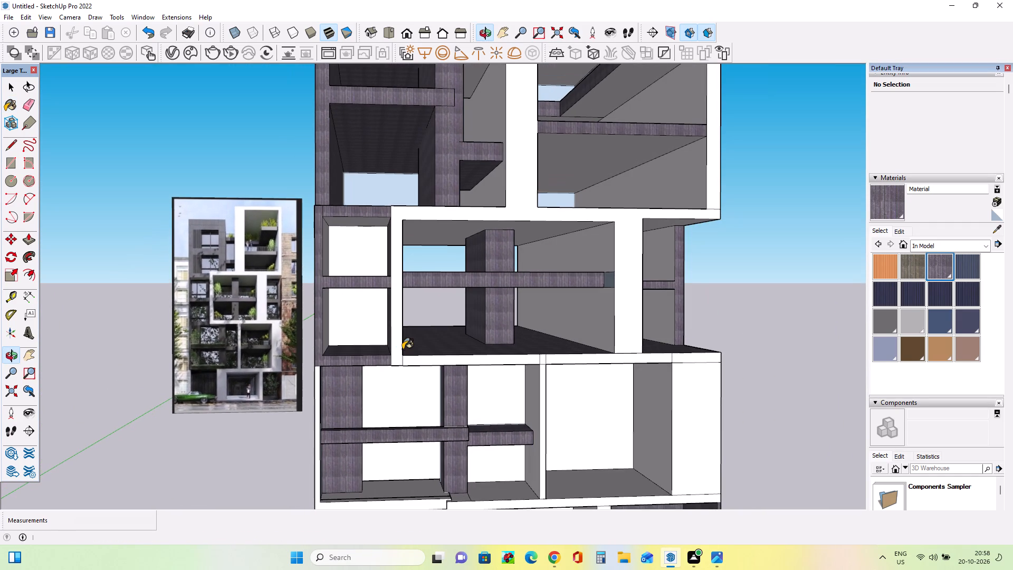
middle_drag(358, 282, 371, 297)
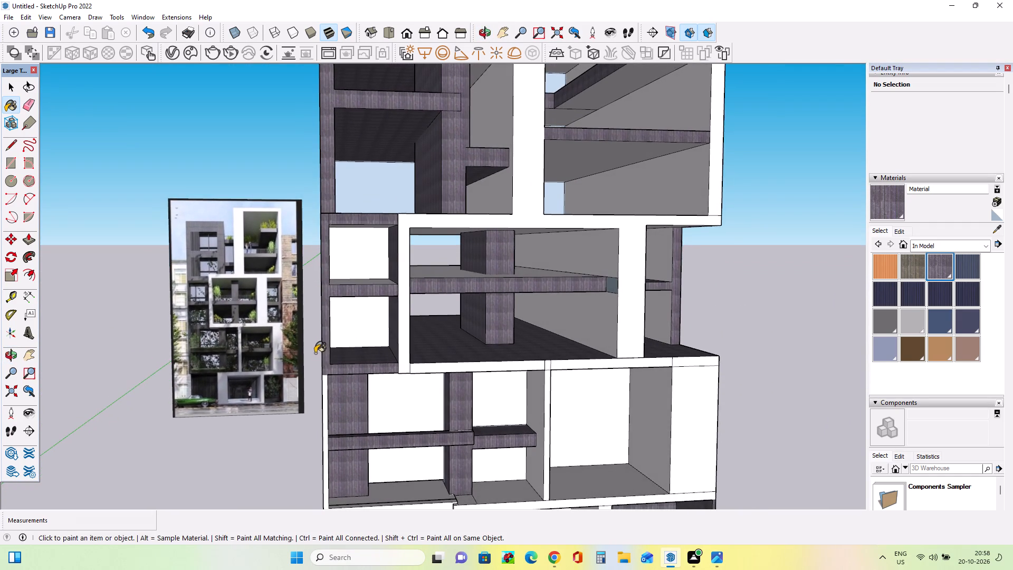
scroll(305, 368, up, 3)
scroll(153, 368, up, 15)
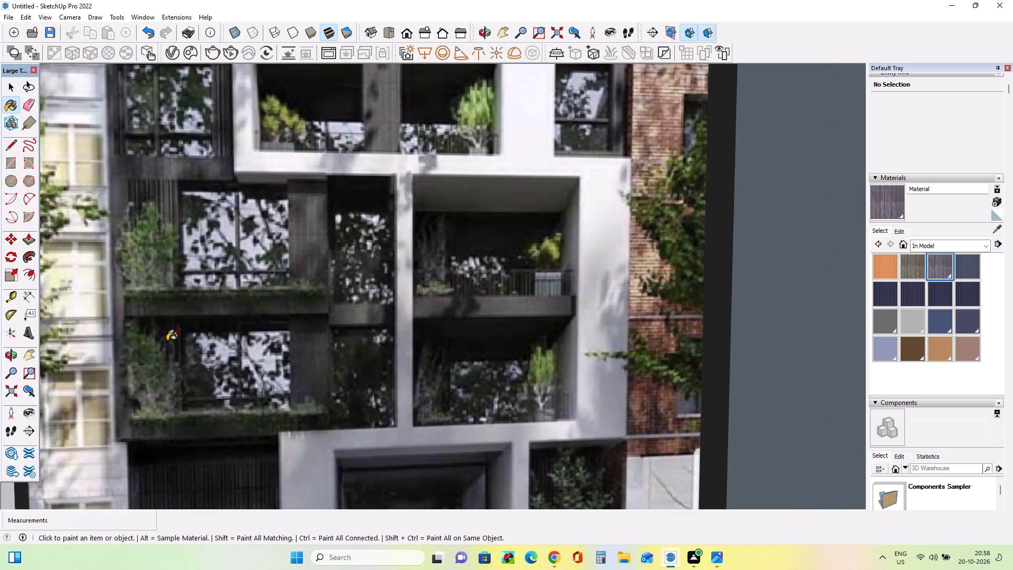
scroll(169, 340, down, 6)
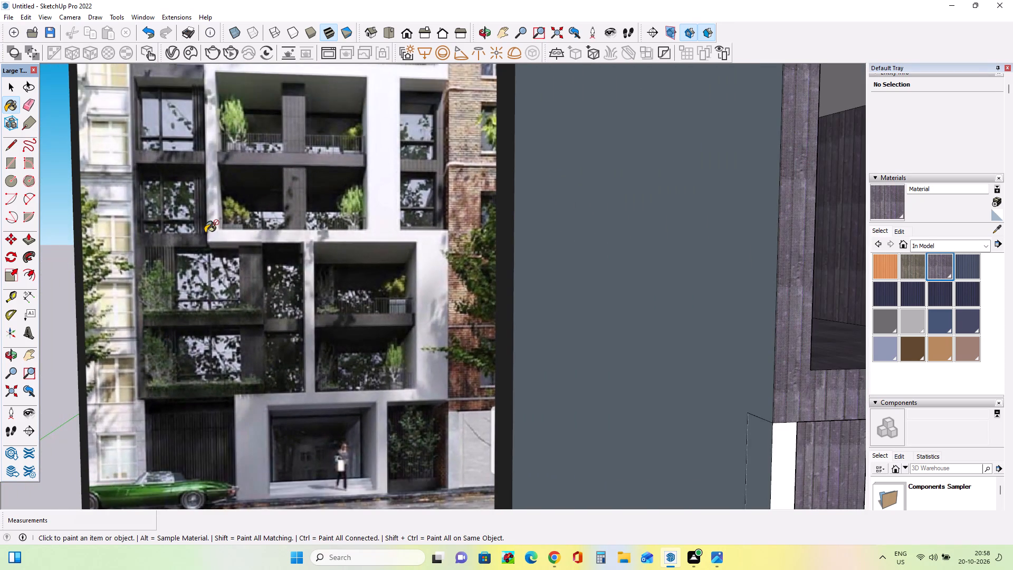
scroll(200, 315, down, 4)
scroll(164, 296, up, 1)
scroll(164, 296, down, 5)
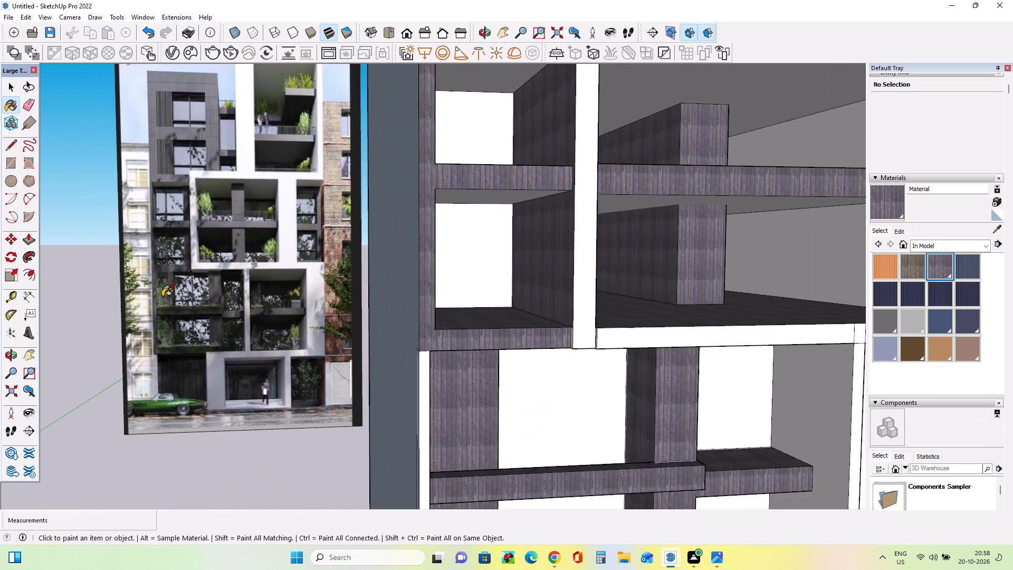
scroll(164, 296, down, 3)
middle_drag(512, 312, 463, 335)
scroll(463, 335, down, 4)
middle_drag(400, 354, 408, 339)
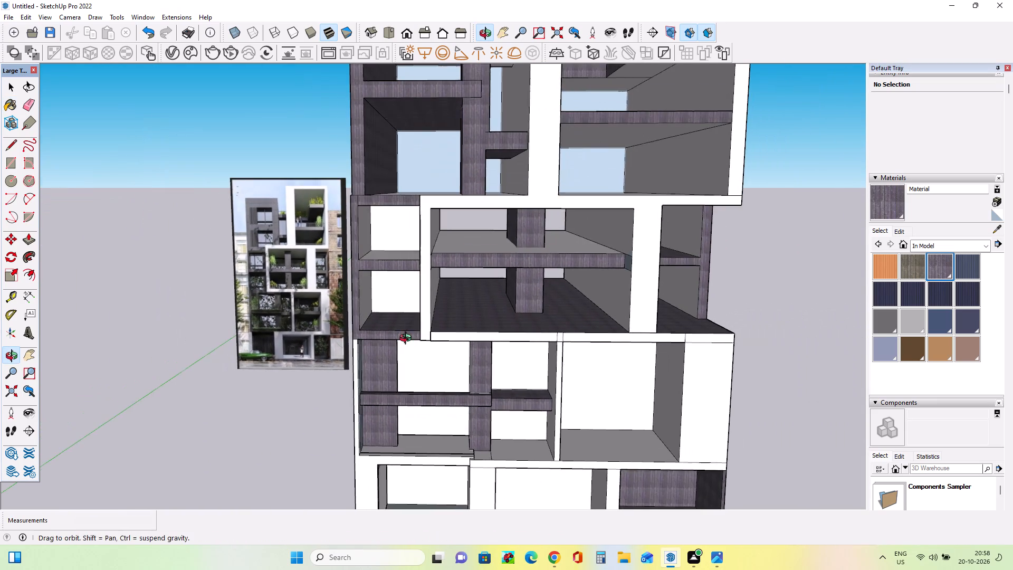
middle_drag(408, 339, 427, 305)
scroll(335, 357, up, 3)
scroll(202, 200, up, 7)
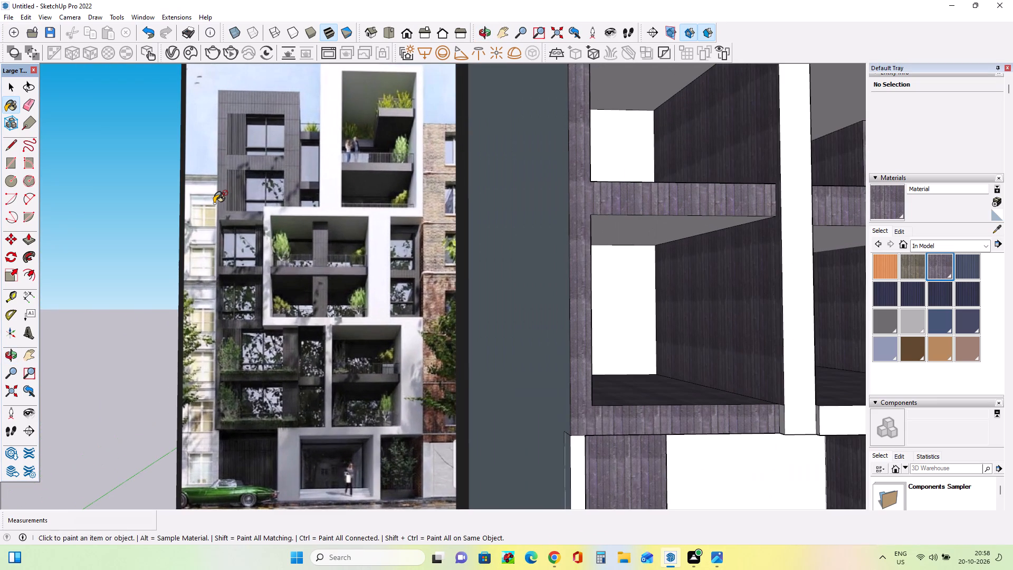
scroll(215, 203, down, 3)
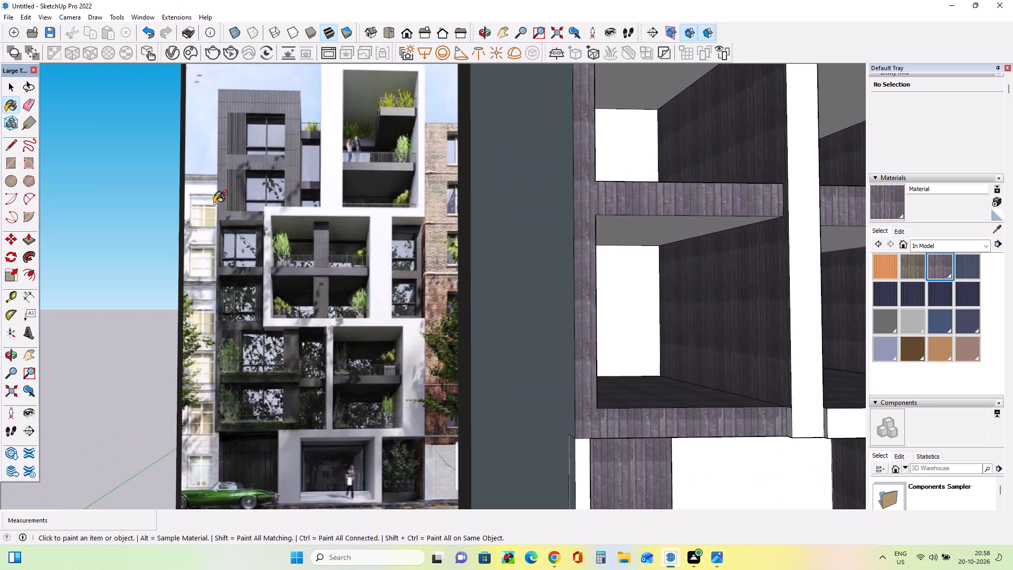
scroll(215, 203, down, 13)
scroll(260, 201, down, 2)
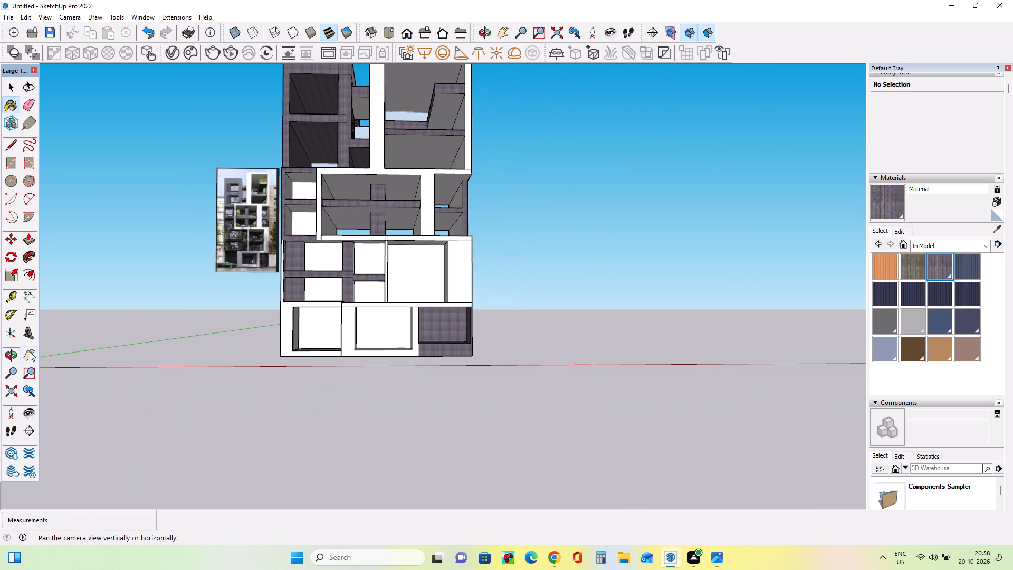
Draw a rectangle about 6'6" wide on the floor at the outer front corner of the upper dark tower's lower opening.
click(30, 351)
drag(269, 239, 302, 379)
scroll(365, 262, up, 7)
middle_drag(365, 263, 376, 279)
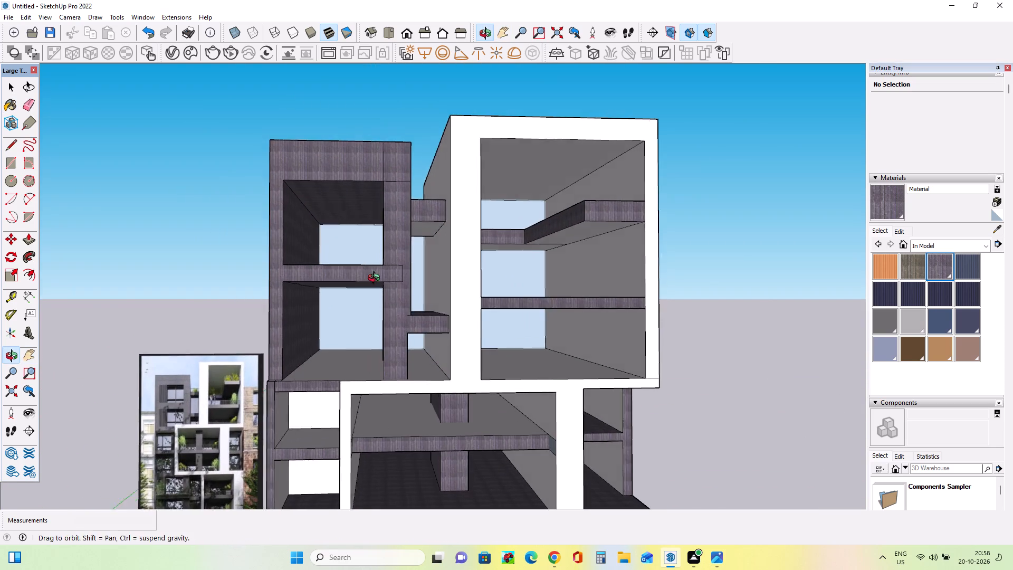
middle_drag(376, 279, 377, 281)
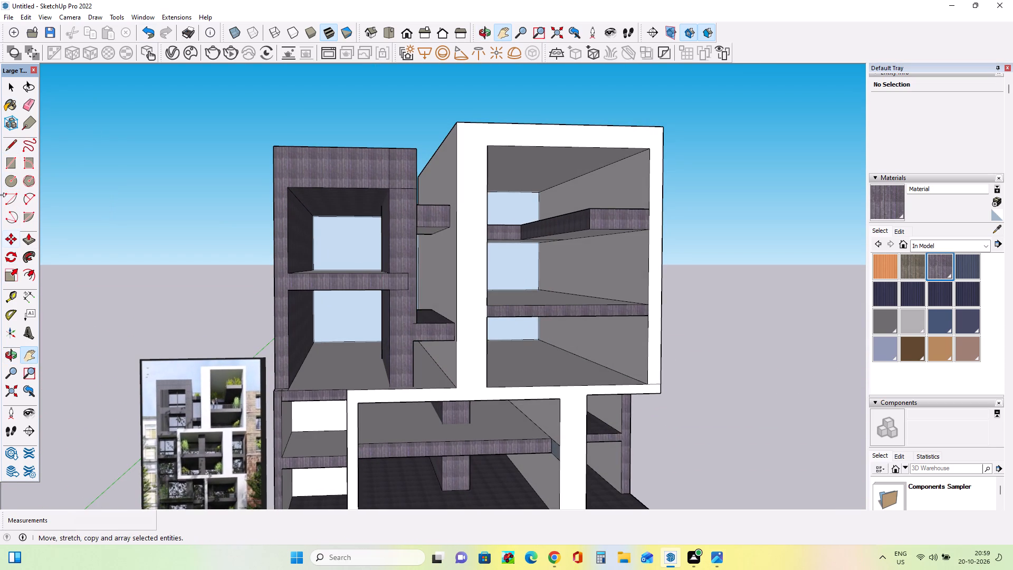
click(6, 164)
middle_drag(341, 316, 350, 364)
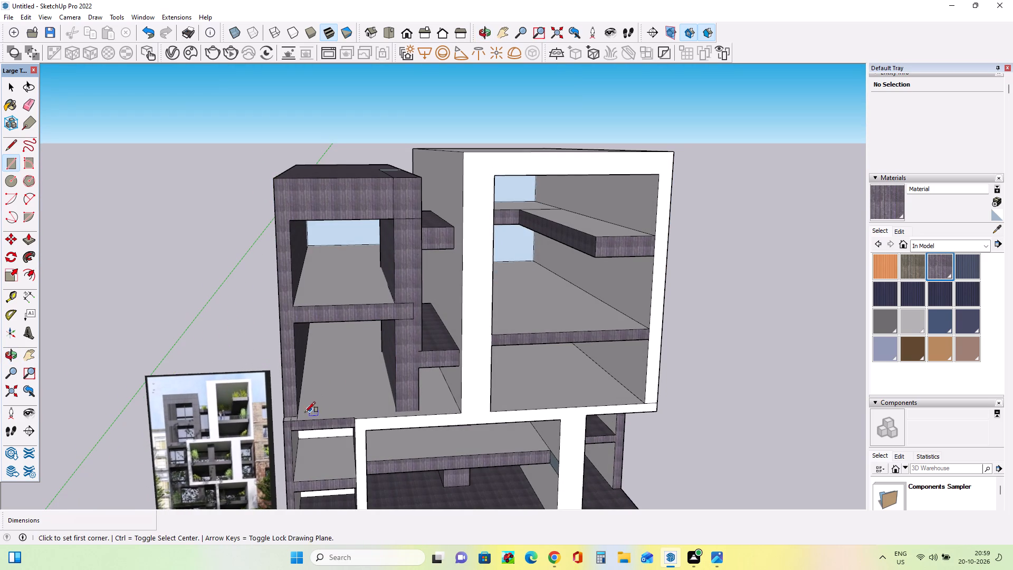
click(299, 419)
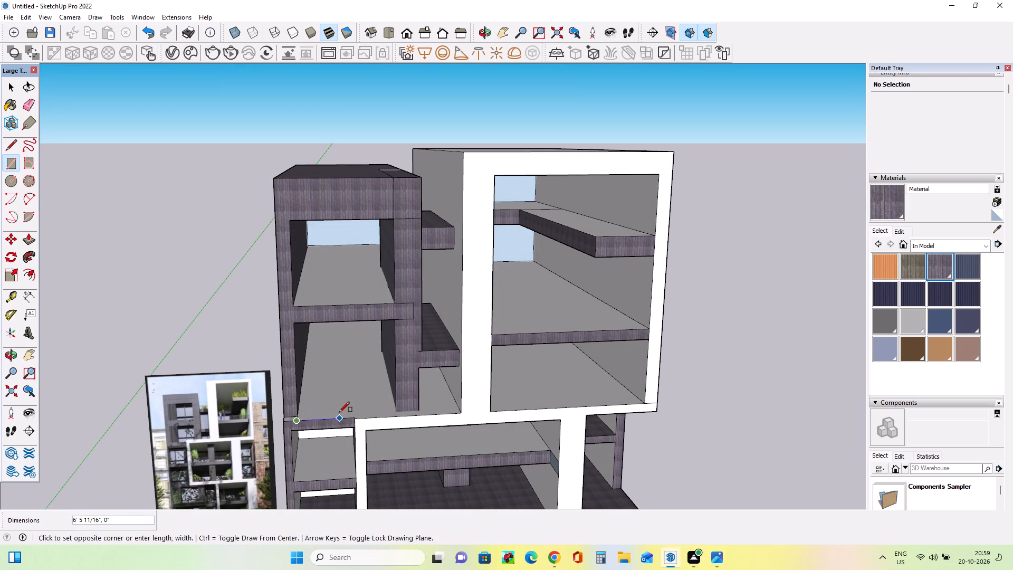
click(339, 410)
Push/Pull the new rectangle up about 15' to the underside of the tower's middle beam.
middle_drag(374, 390, 379, 395)
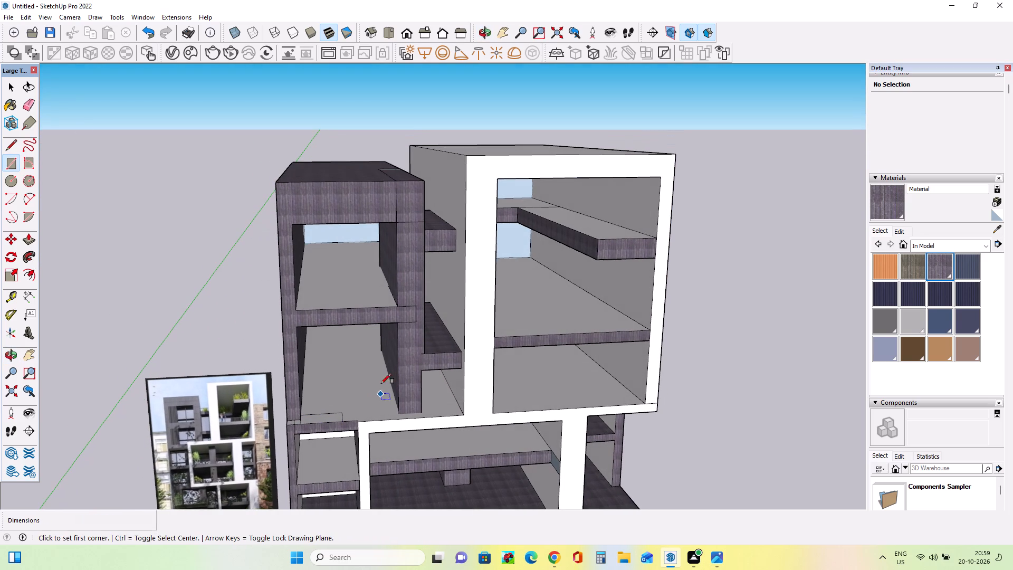
click(30, 243)
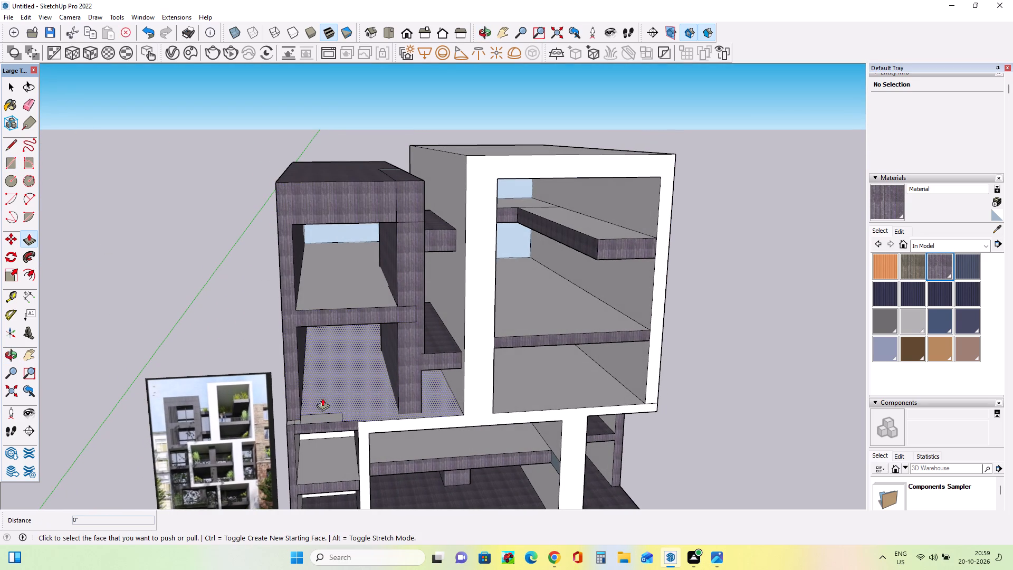
click(336, 419)
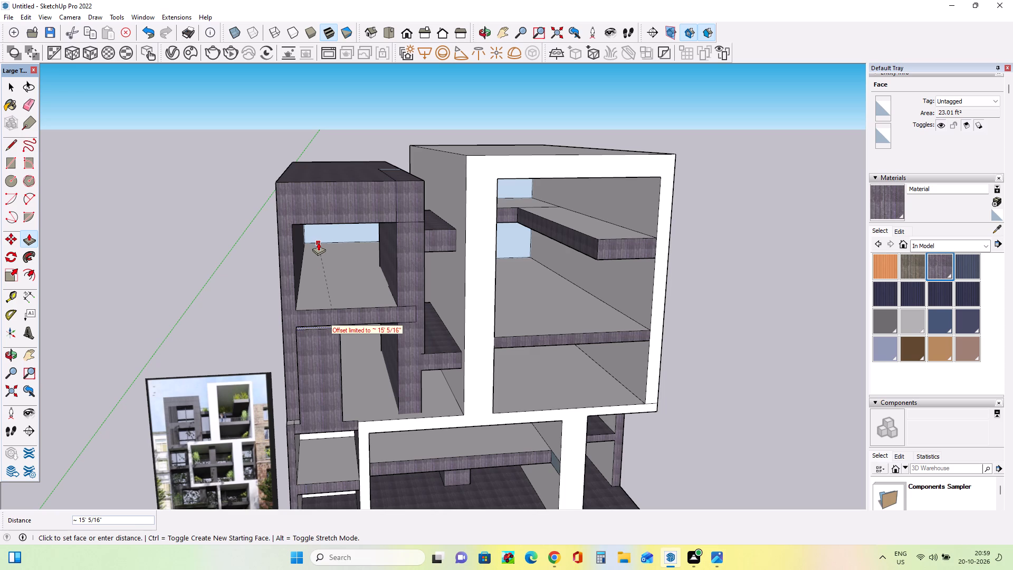
click(318, 242)
Extend the panel's top face past the middle beam, and raise it about 12'8" further to the top of the upper opening.
scroll(333, 320, up, 9)
middle_drag(336, 331, 347, 358)
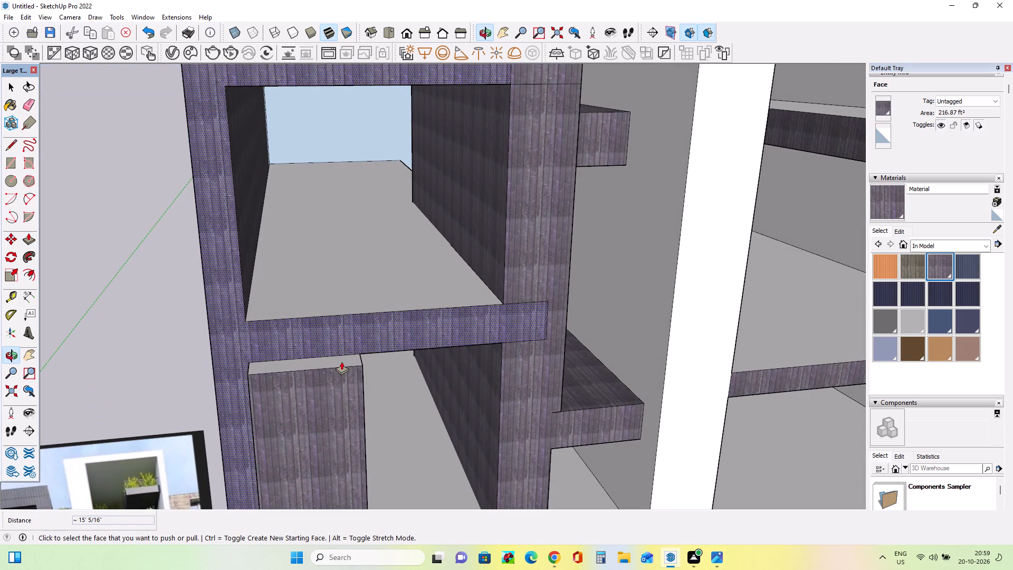
drag(341, 362, 320, 182)
click(351, 320)
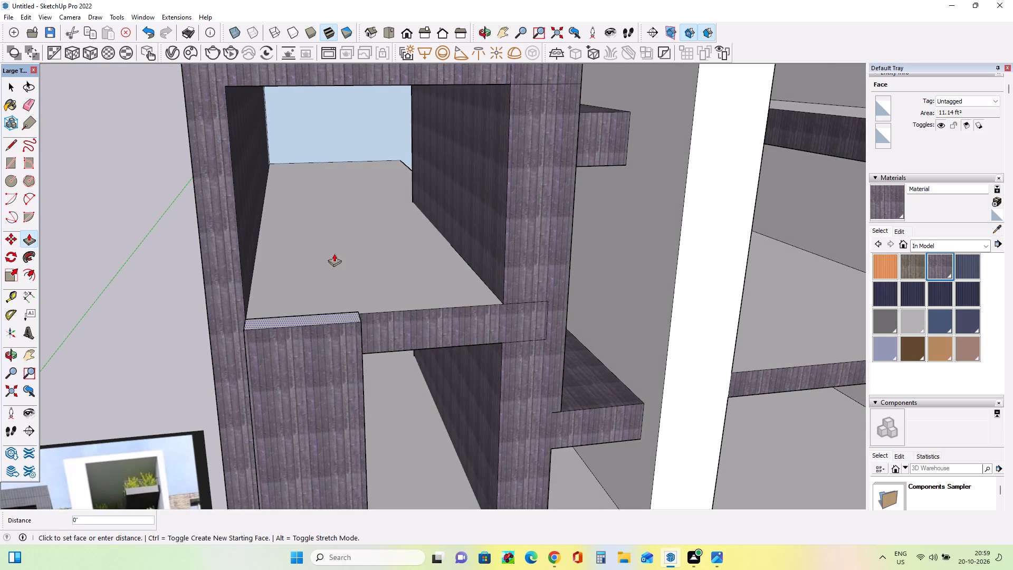
click(339, 310)
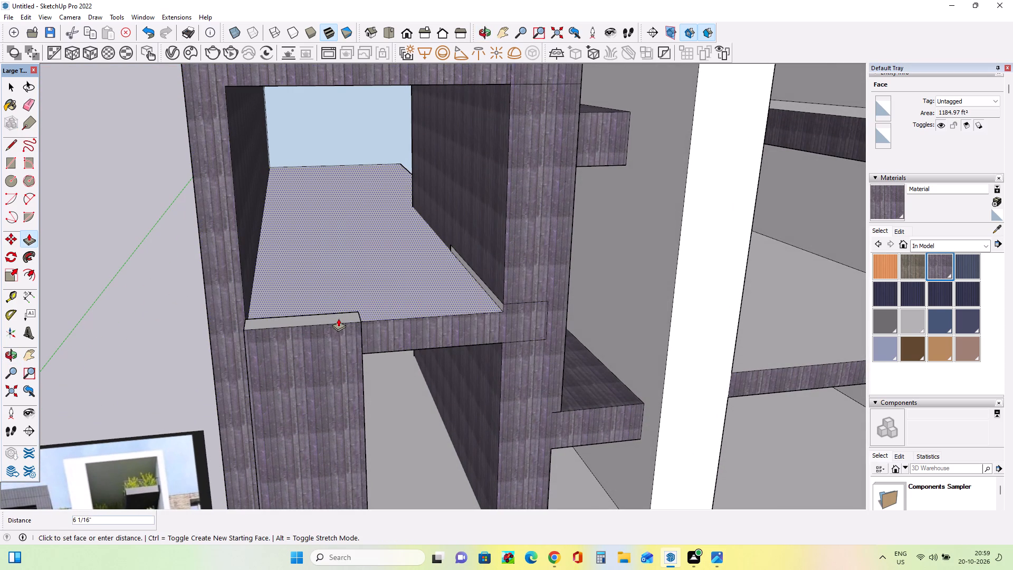
key(Escape)
click(338, 318)
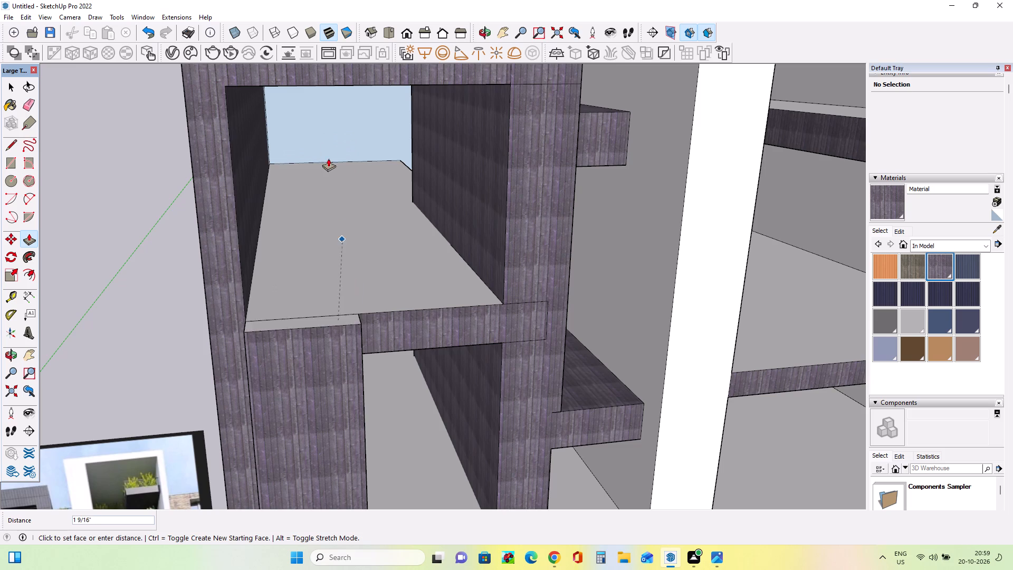
scroll(328, 140, down, 7)
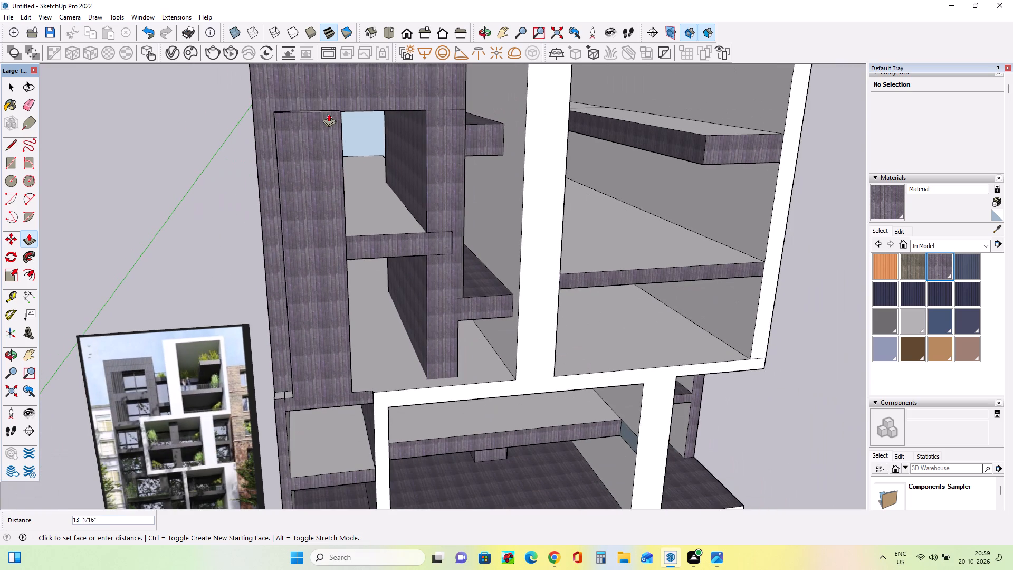
click(329, 114)
Draw a line across the tall panel's base, separating its front face from the beam below.
scroll(324, 413, up, 3)
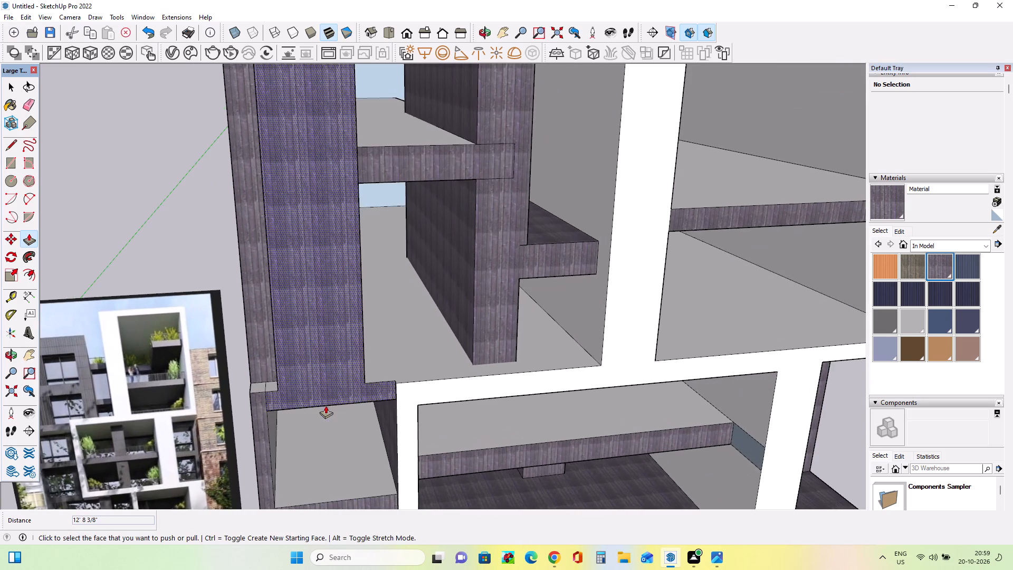
middle_drag(338, 383, 438, 340)
scroll(346, 398, up, 3)
click(368, 357)
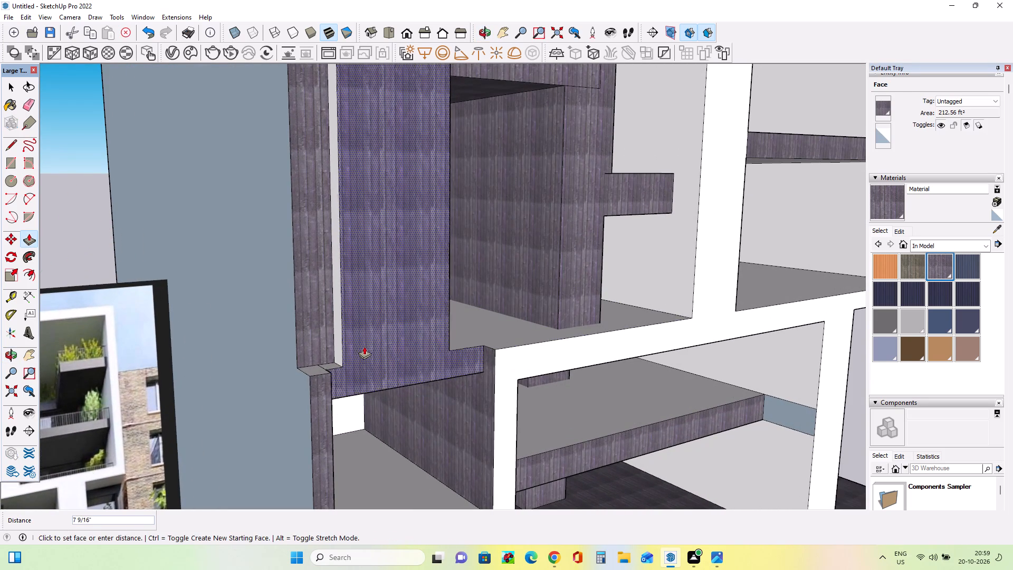
key(Escape)
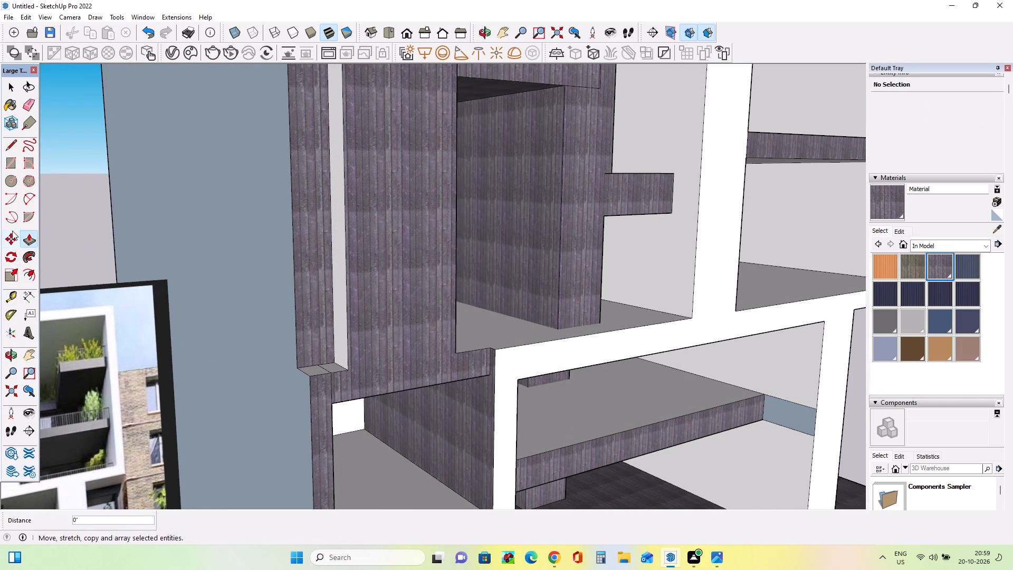
click(11, 146)
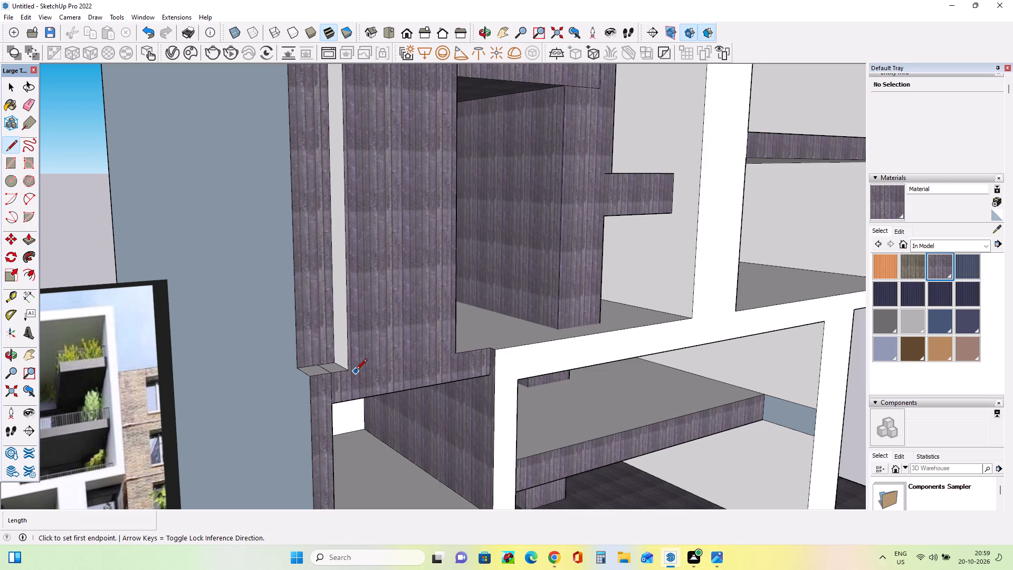
click(352, 372)
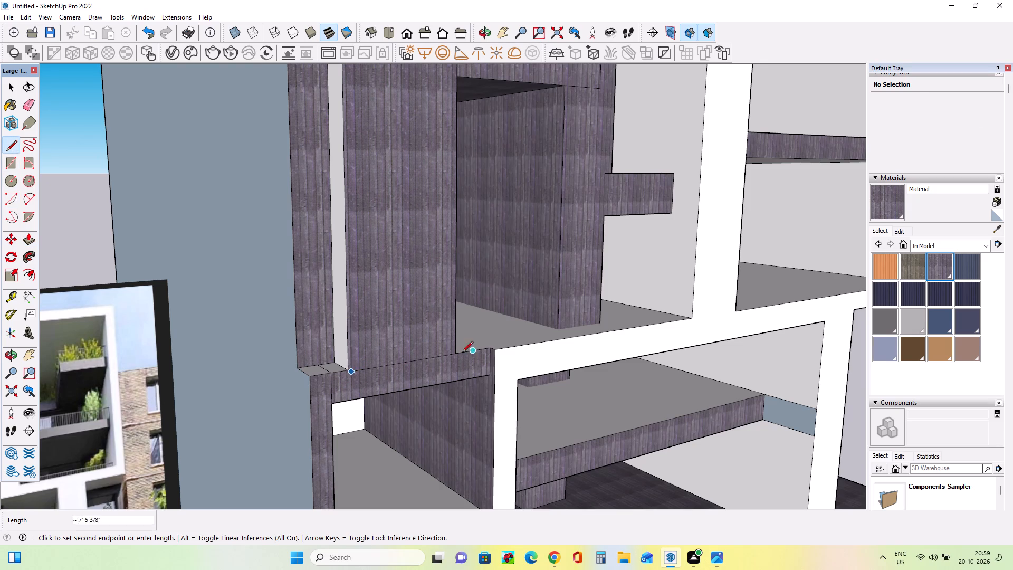
click(459, 353)
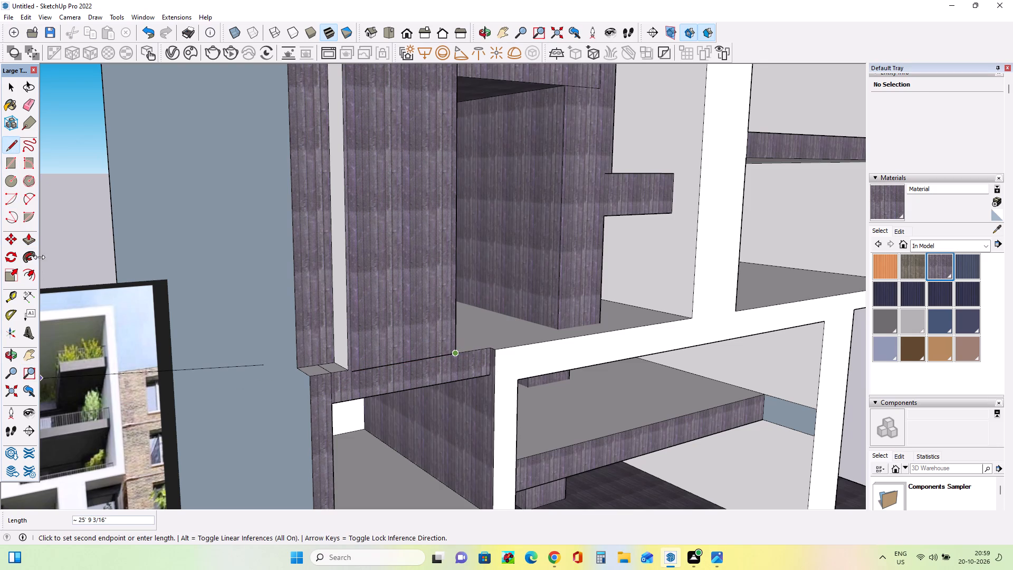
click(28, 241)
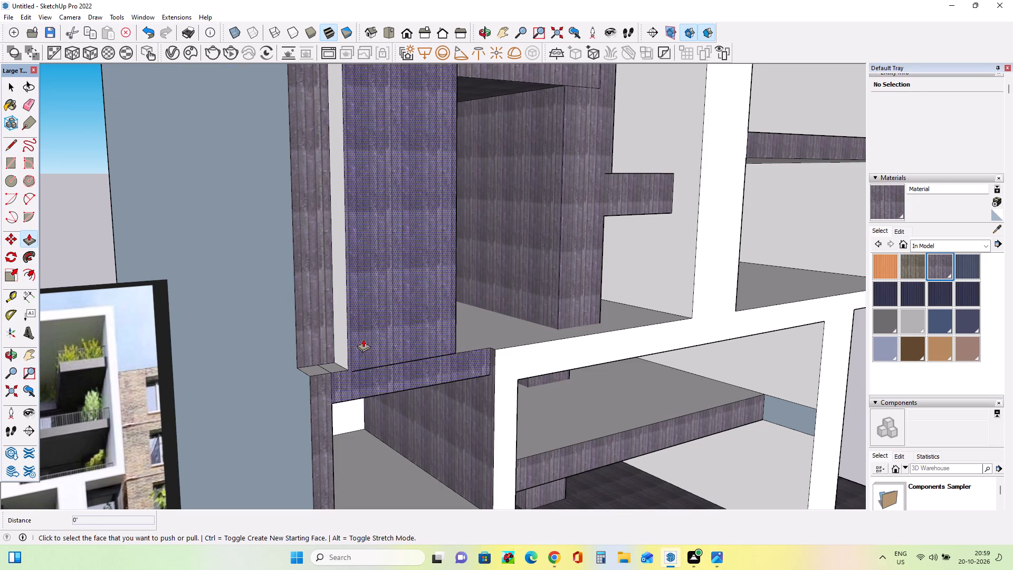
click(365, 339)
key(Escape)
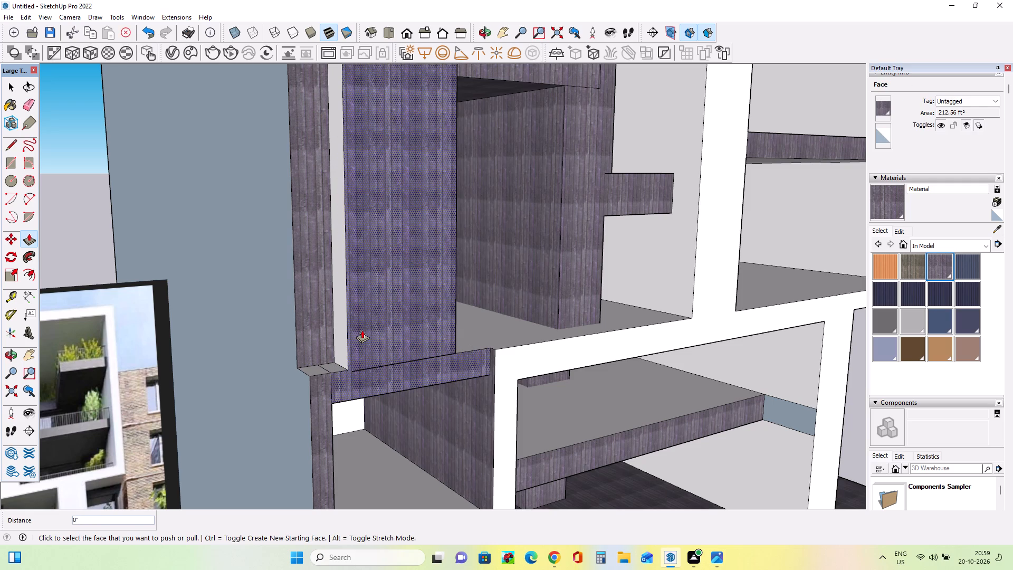
Draw a line about 6'6" long across the tall panel's base, from its outer lower corner to its inner edge.
scroll(349, 366, up, 3)
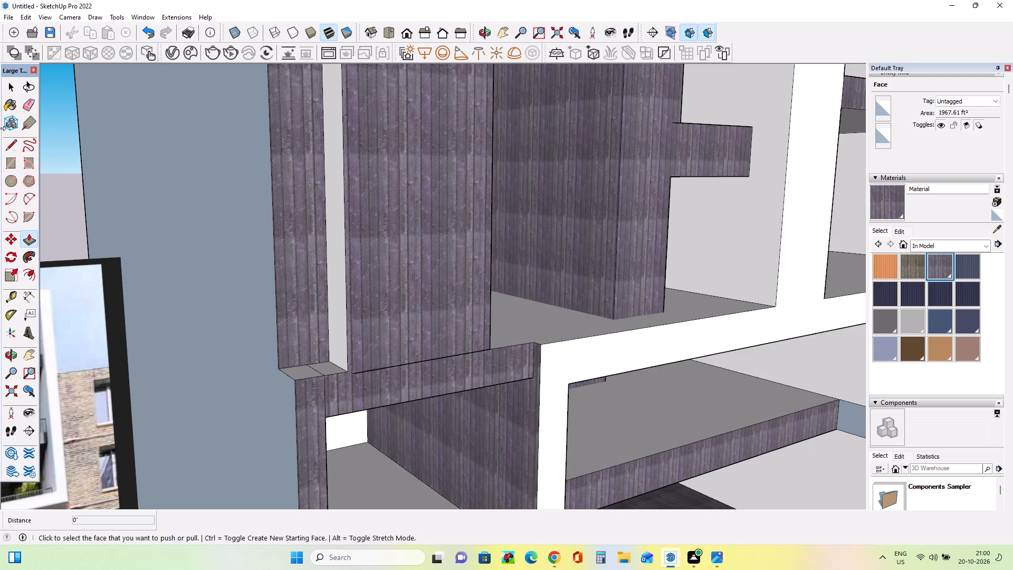
click(14, 138)
scroll(335, 359, up, 6)
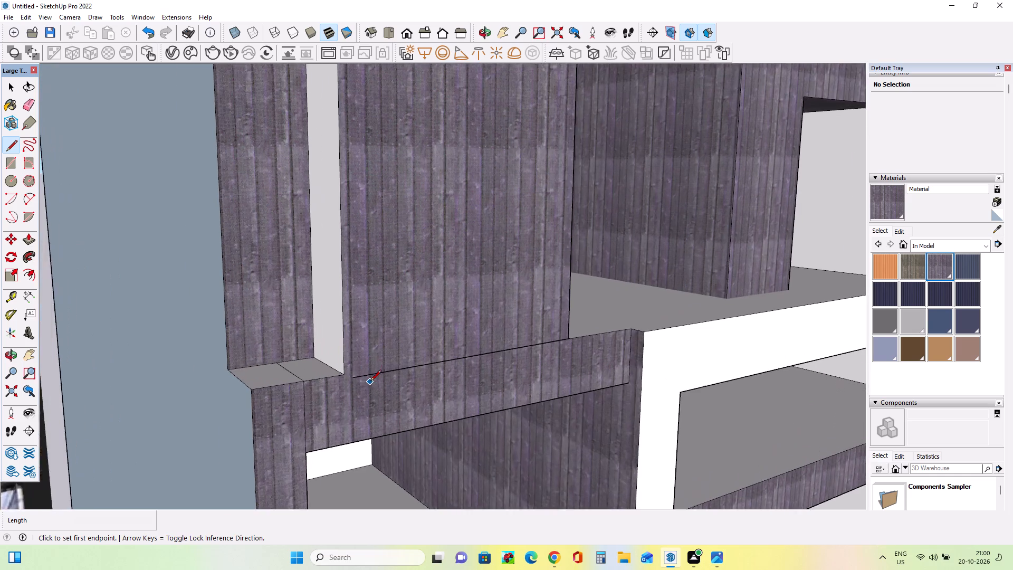
scroll(370, 382, up, 1)
click(361, 372)
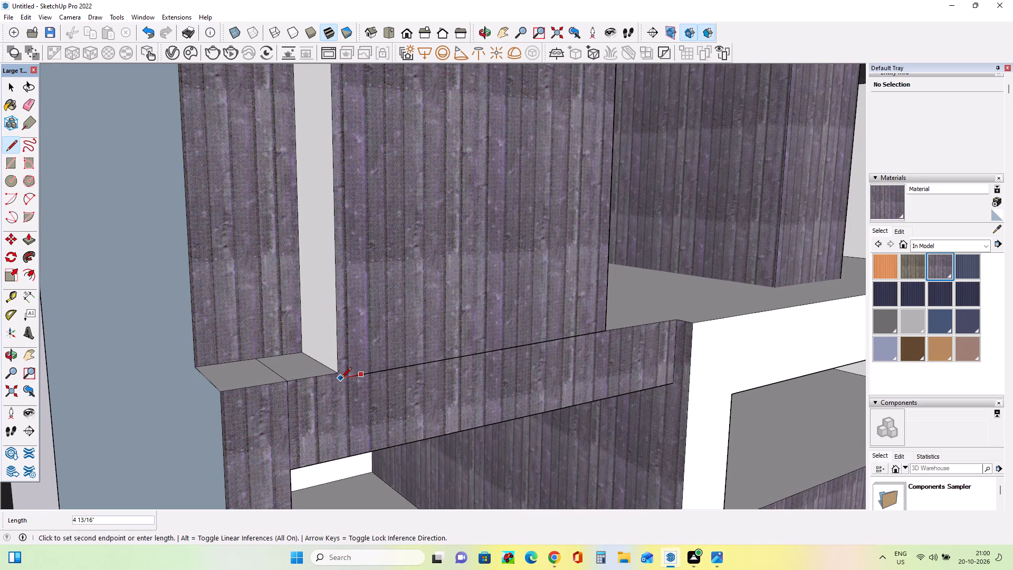
key(Escape)
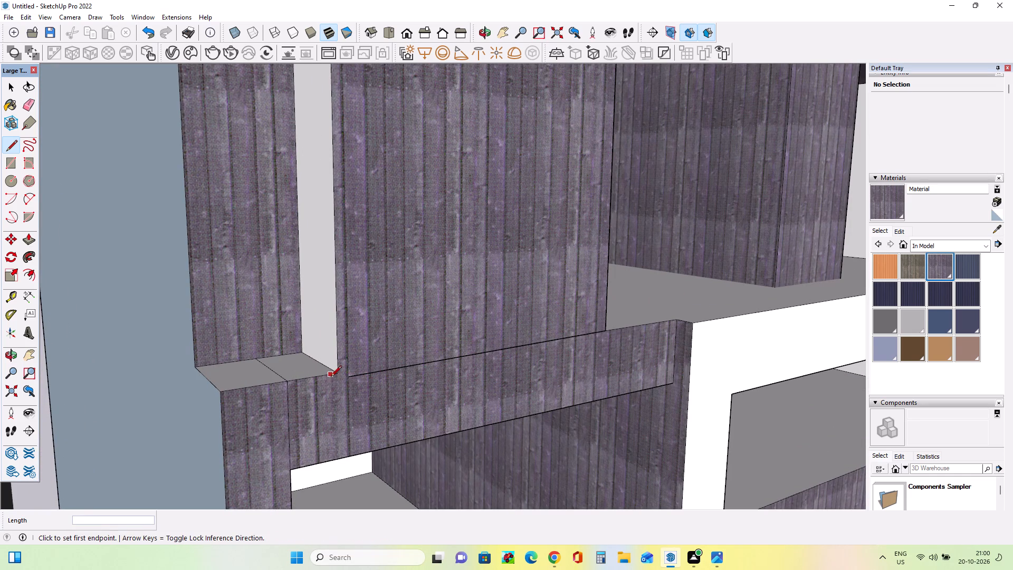
click(333, 375)
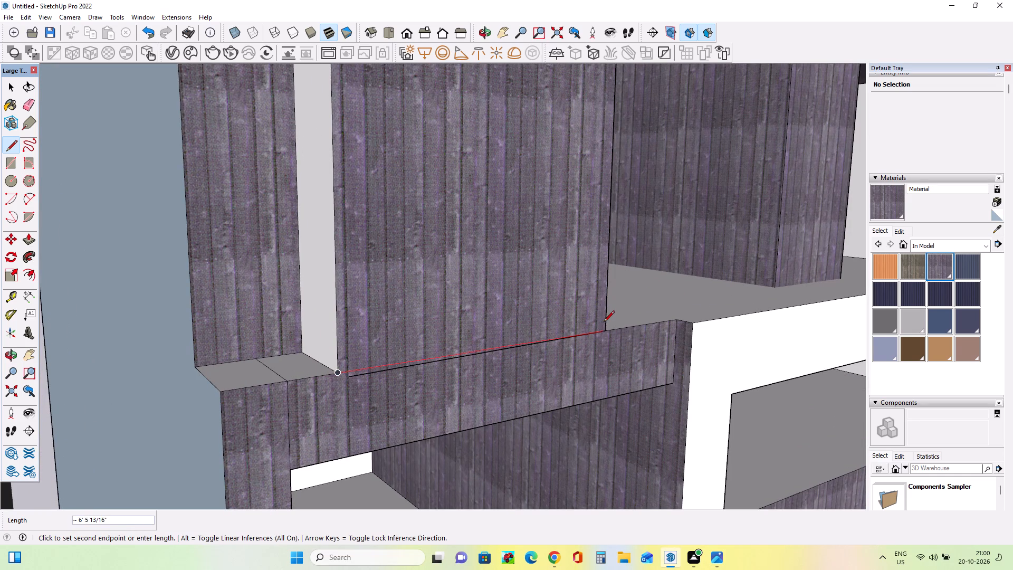
click(604, 327)
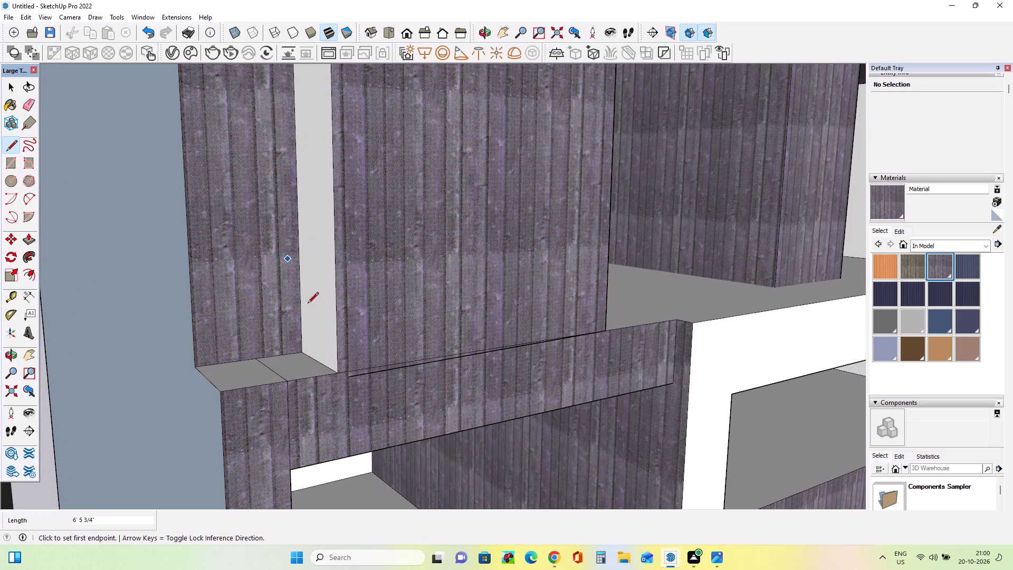
Erase the earlier misaligned line beside the new one at the tall panel's base.
scroll(378, 363, up, 5)
middle_drag(386, 395, 400, 408)
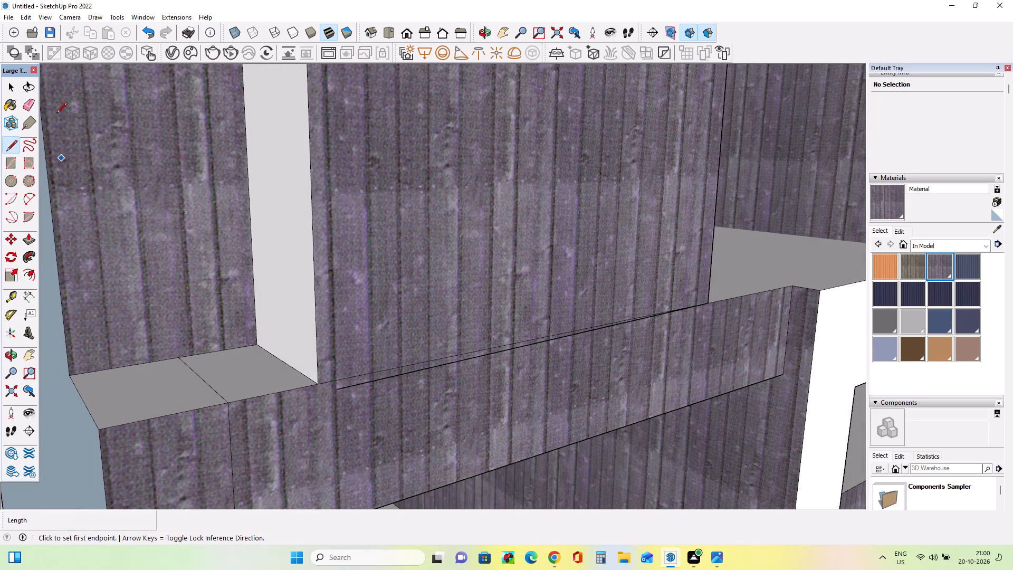
click(31, 103)
click(386, 381)
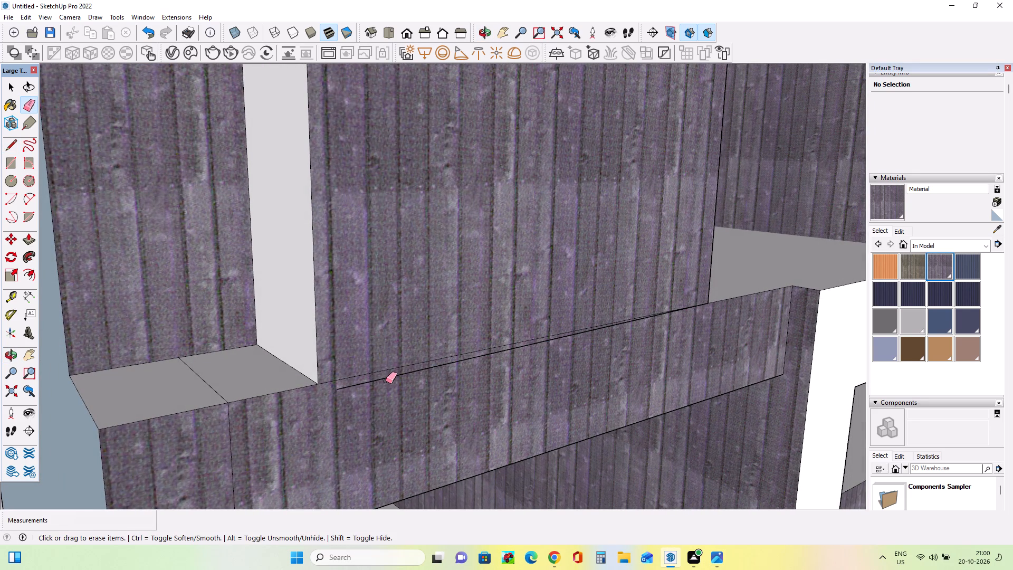
click(392, 377)
Push the tall panel's front face back about 9 11/16" from the beam below.
middle_drag(406, 384, 389, 393)
click(33, 242)
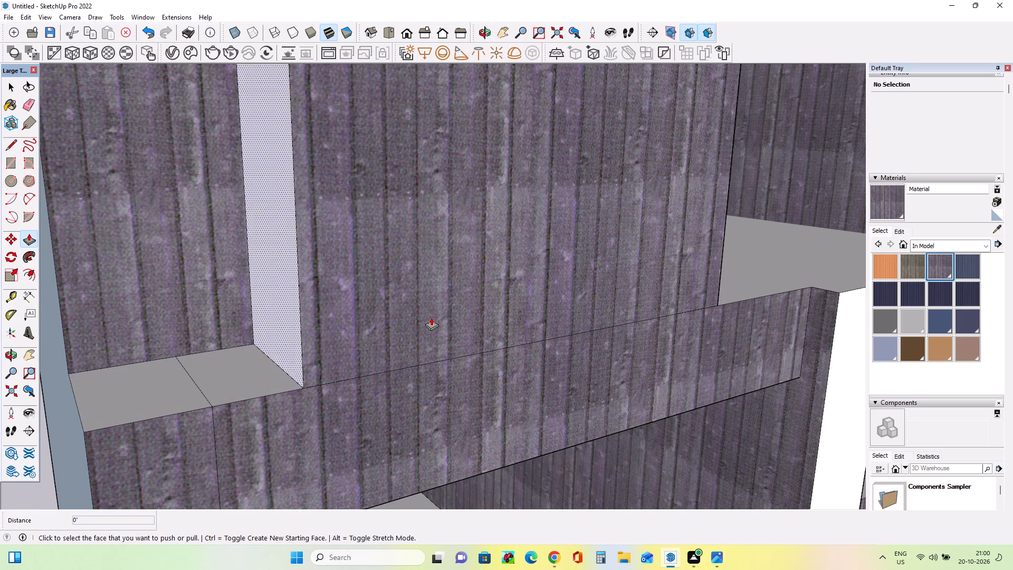
click(431, 319)
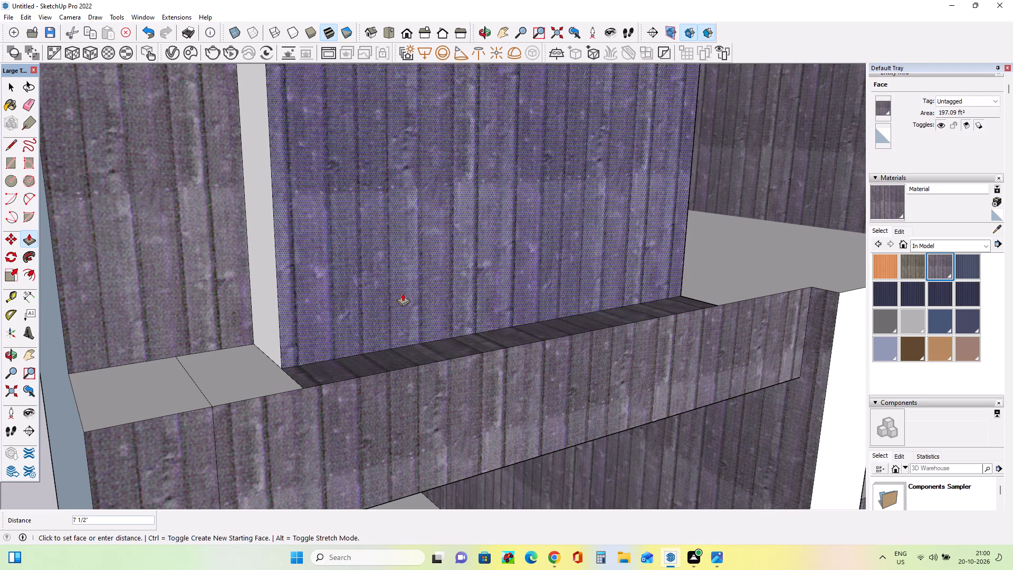
click(402, 292)
Paint the recessed front face of the upper tower's tall panel with the dark navy ribbed Material4.
scroll(419, 361, down, 5)
scroll(419, 361, up, 1)
scroll(419, 361, down, 10)
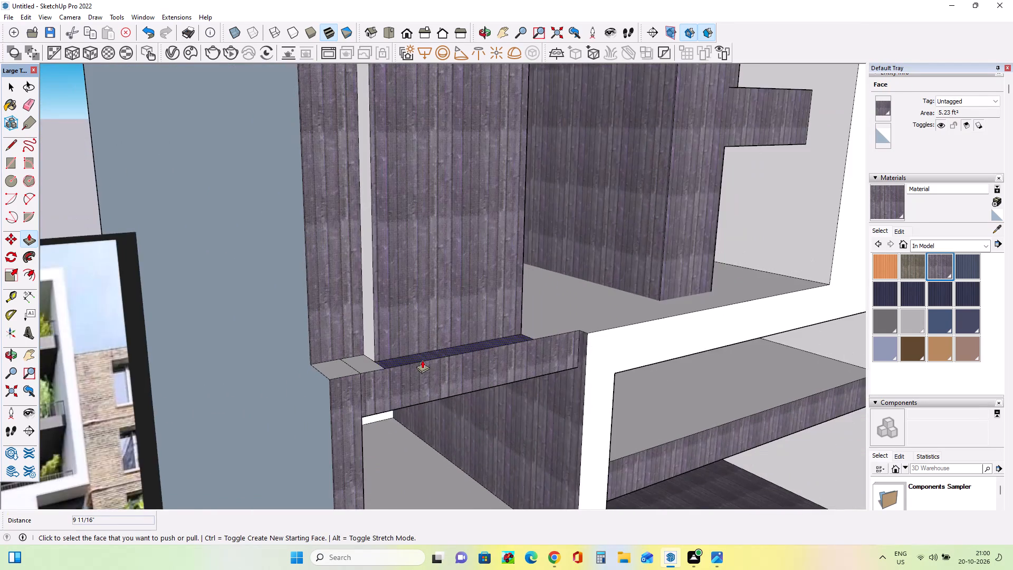
middle_drag(432, 357, 321, 357)
scroll(321, 357, down, 10)
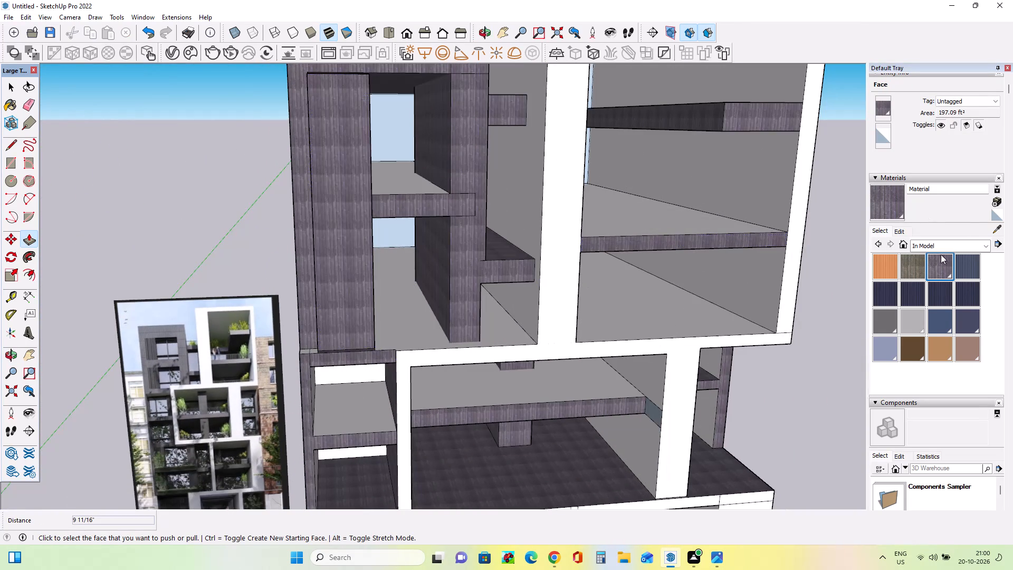
click(939, 296)
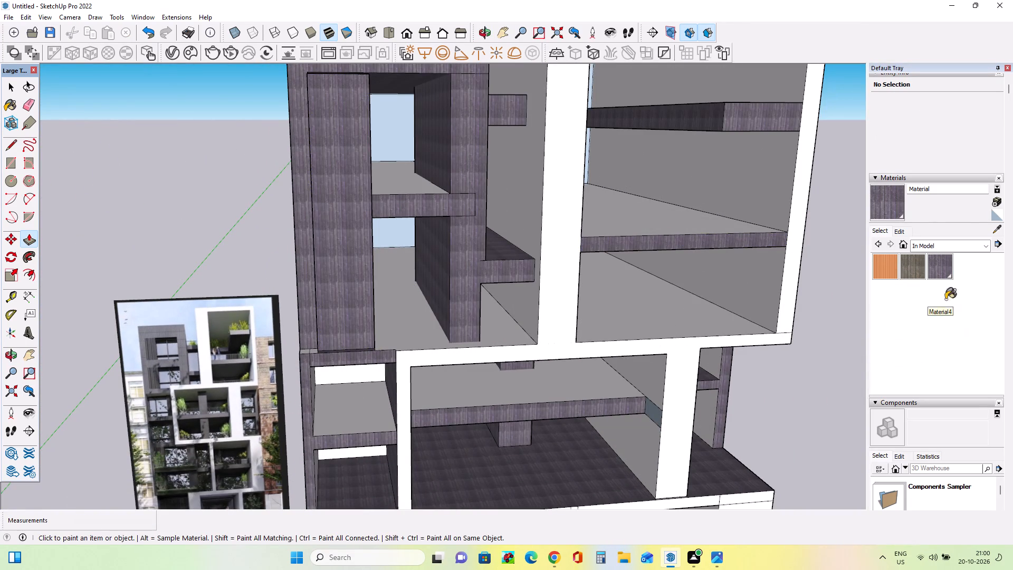
click(353, 241)
Create a new material from the navy Beadboard.jpg texture, recoloured to a neutral dark grey.
middle_drag(384, 295, 428, 316)
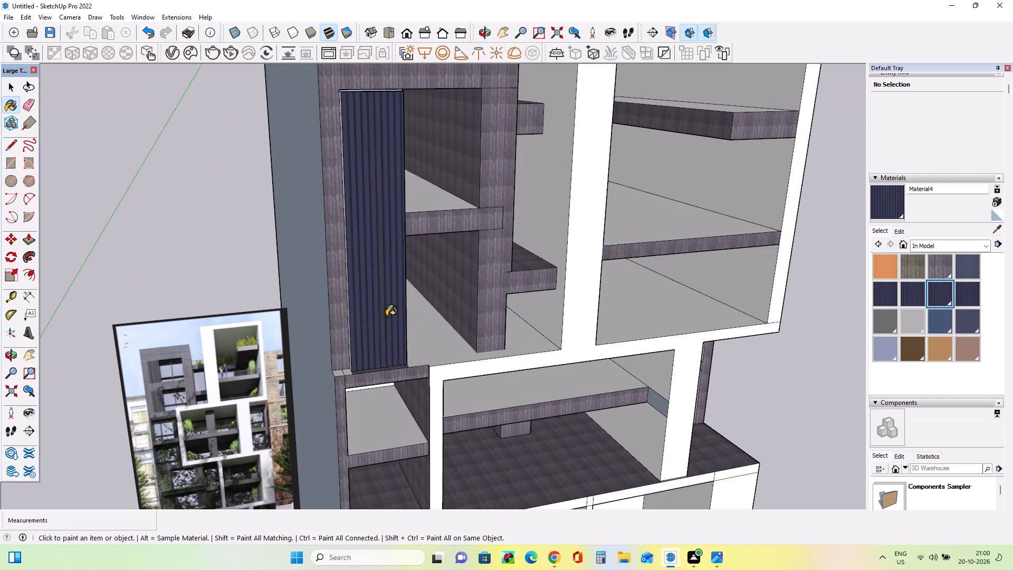
click(1001, 202)
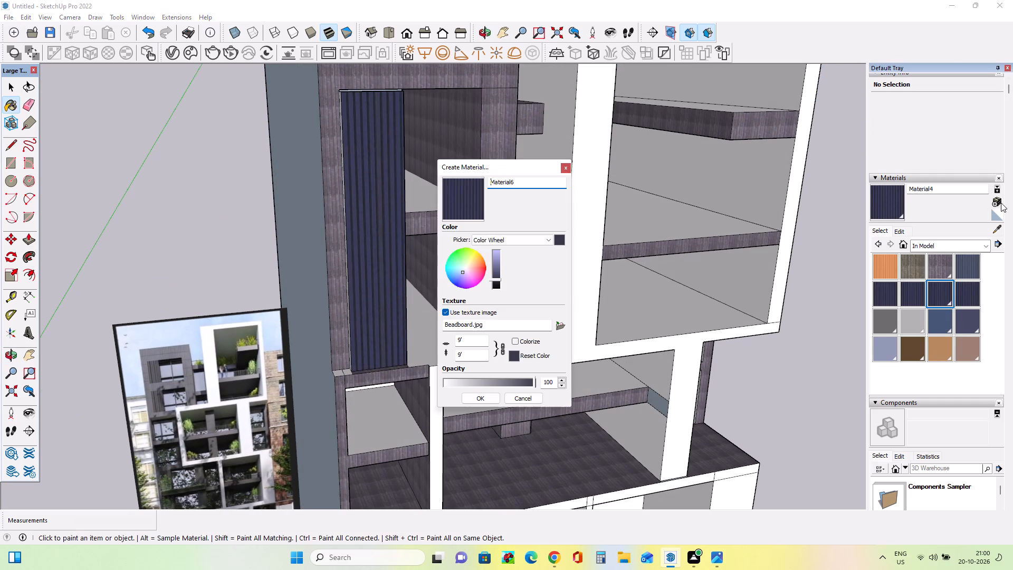
click(458, 273)
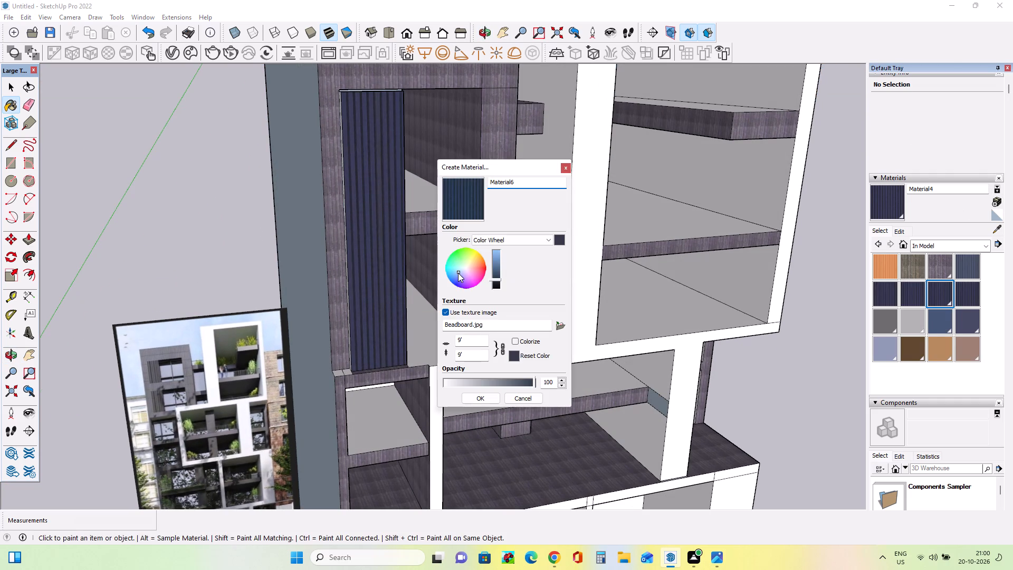
click(455, 272)
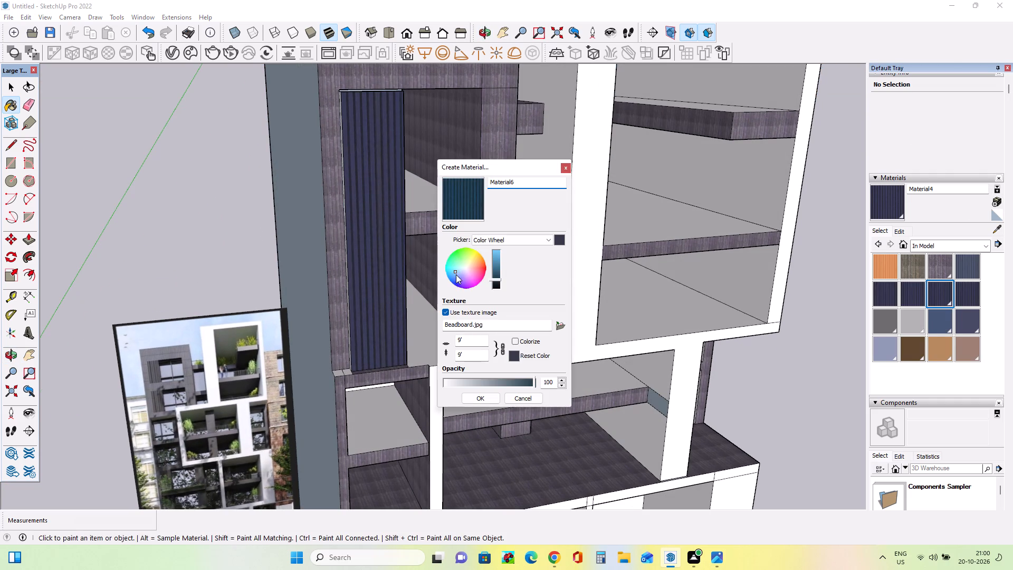
click(453, 274)
click(456, 275)
click(458, 277)
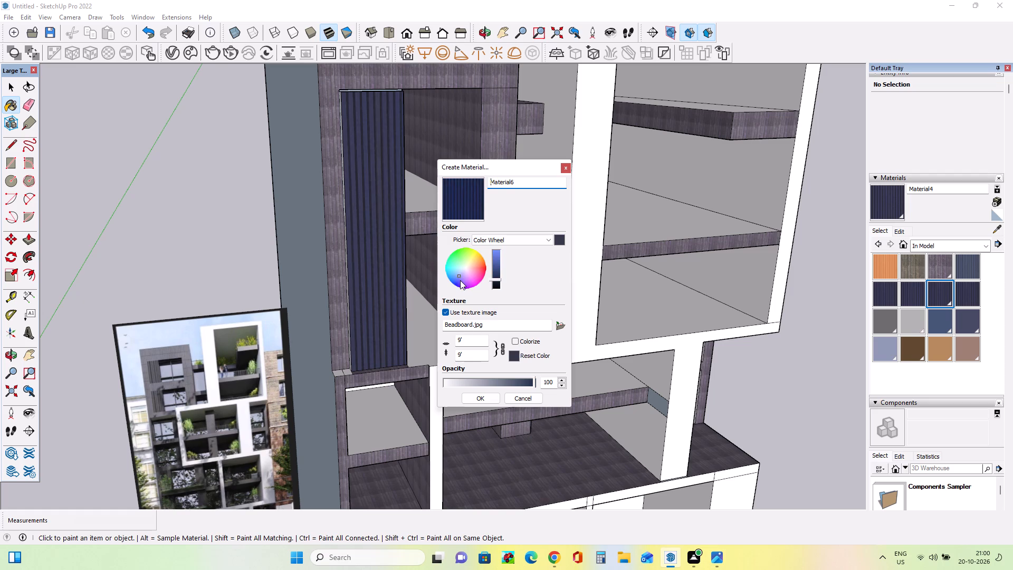
click(460, 280)
click(460, 285)
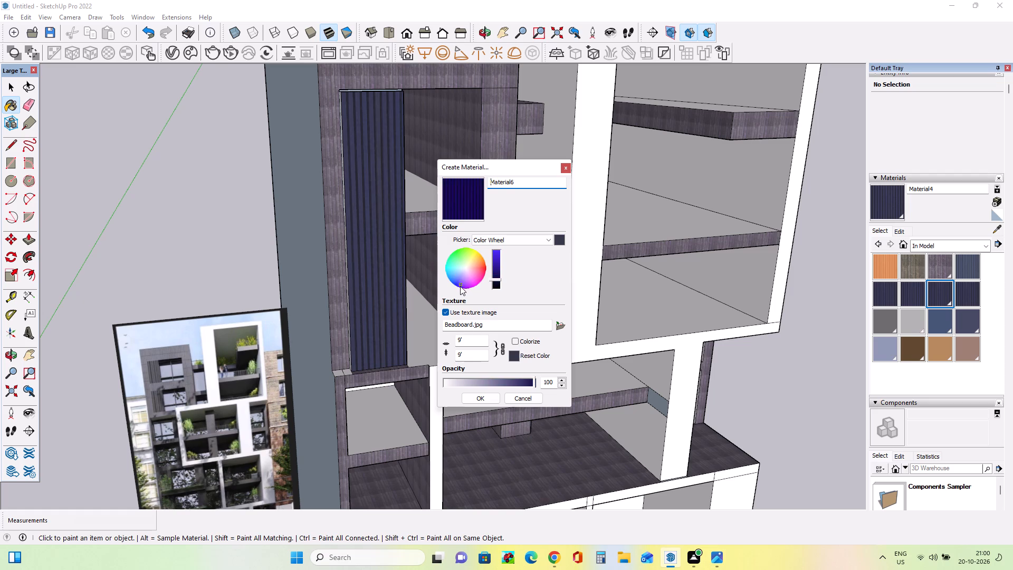
scroll(460, 281, up, 3)
click(464, 278)
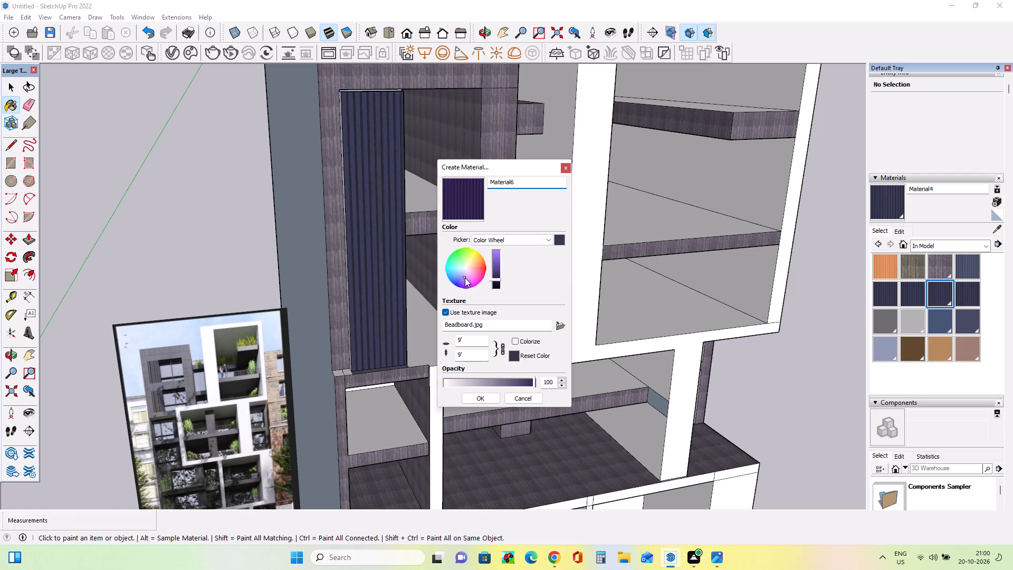
click(464, 276)
click(464, 269)
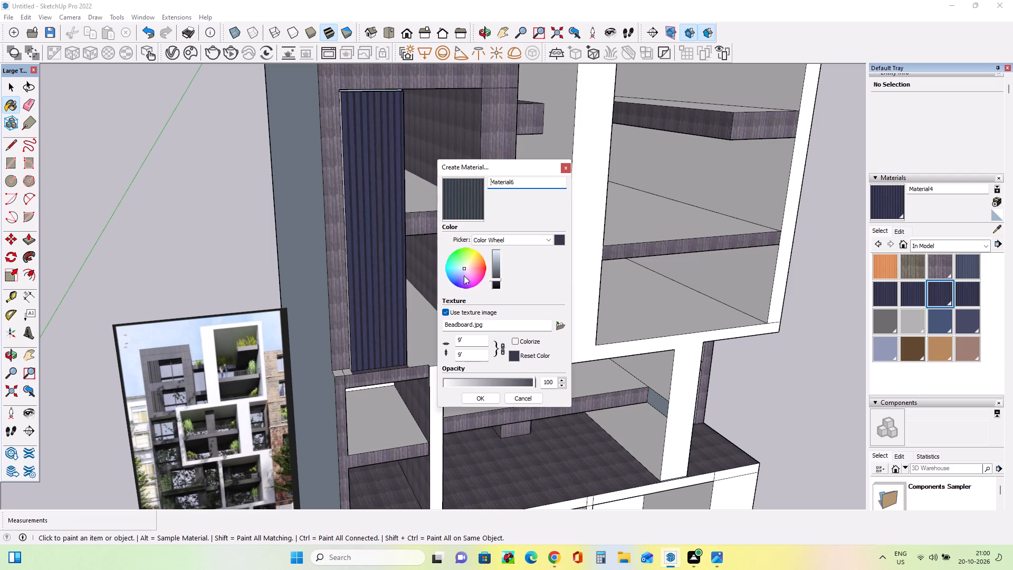
click(481, 397)
Paint the upper tower's tall panel and the panel behind the beam just above the ground storey with the new dark grey ribbed material.
click(388, 312)
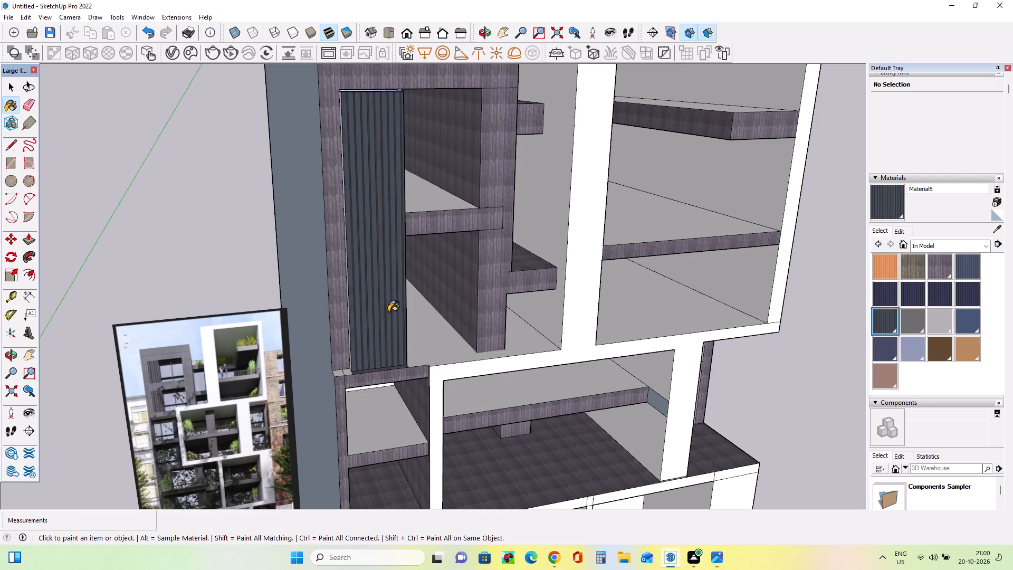
middle_drag(432, 355, 407, 365)
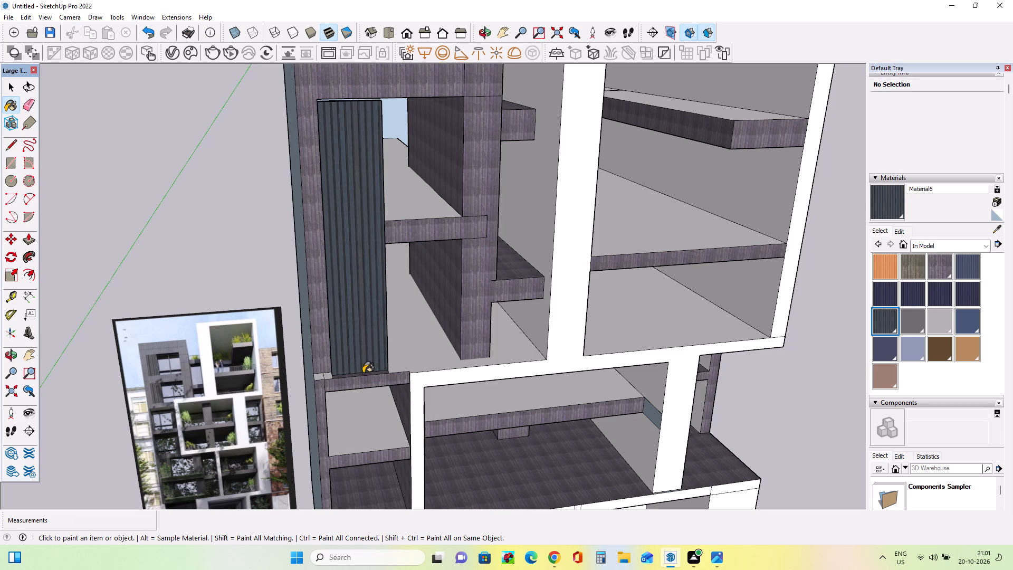
scroll(365, 364, down, 9)
scroll(370, 366, up, 1)
scroll(370, 366, down, 1)
scroll(375, 452, up, 8)
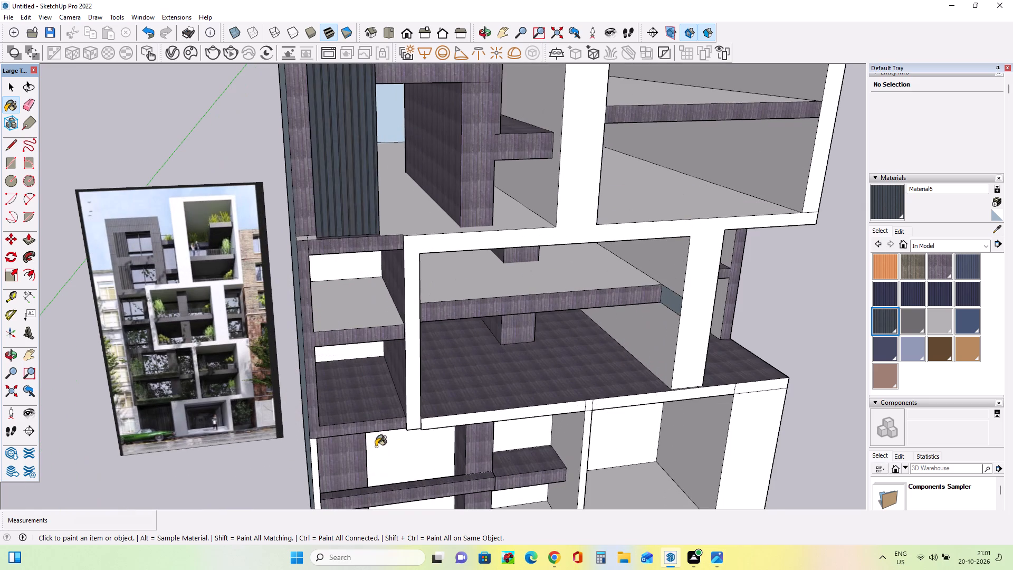
click(355, 459)
Paint the top faces of the L-shaped balcony slab in the upper white frame with the purple-grey wood material.
middle_drag(374, 443, 352, 423)
scroll(352, 423, down, 6)
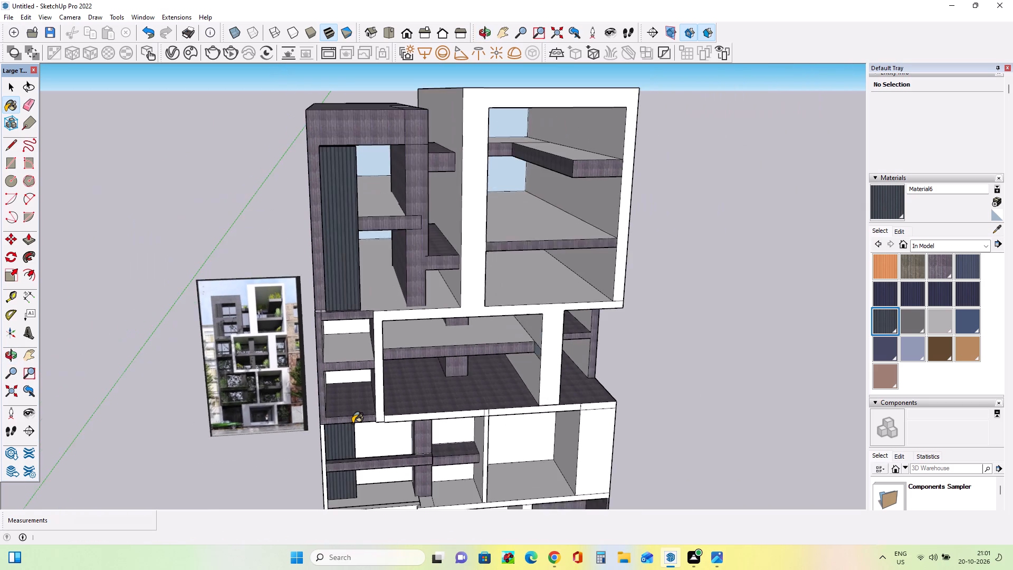
scroll(352, 423, down, 4)
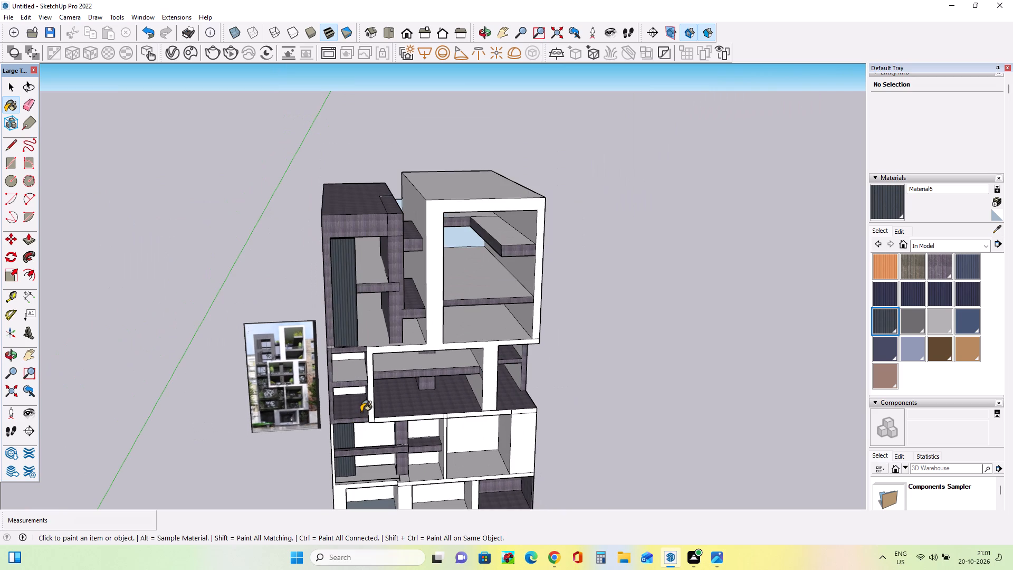
middle_drag(317, 363, 323, 334)
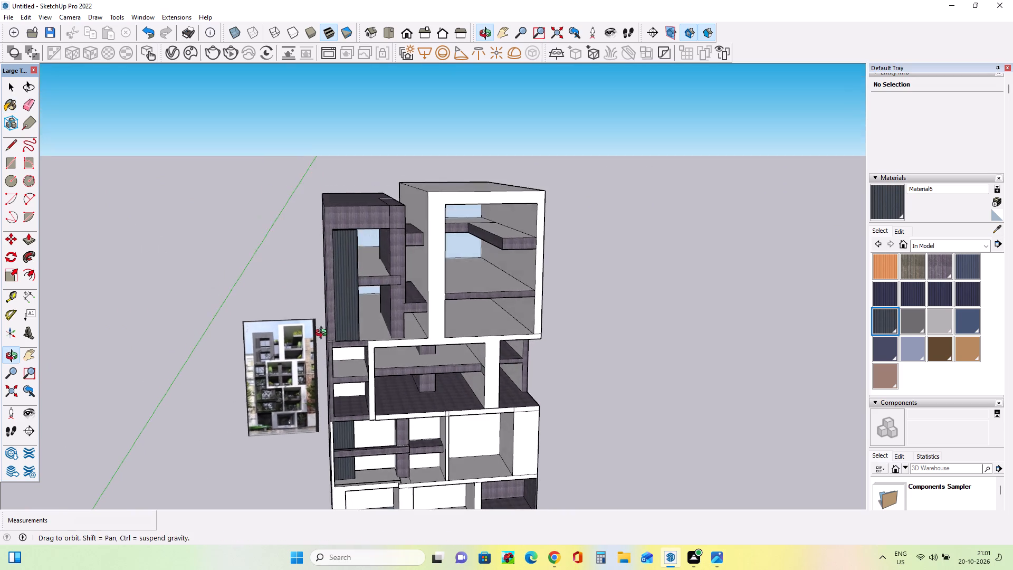
middle_drag(323, 334, 324, 329)
scroll(439, 325, down, 3)
middle_drag(537, 287, 533, 300)
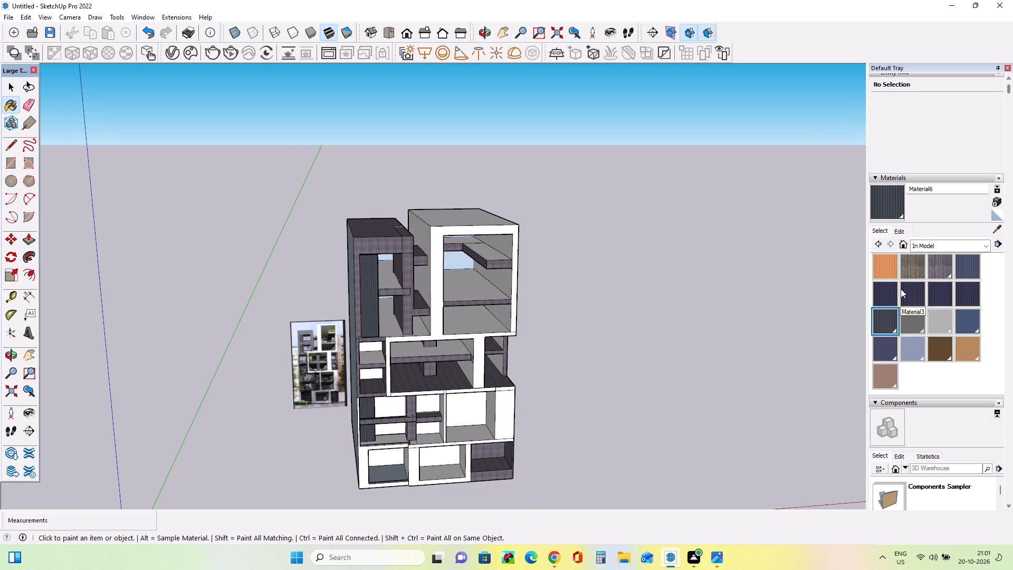
click(939, 270)
scroll(465, 270, up, 3)
click(517, 251)
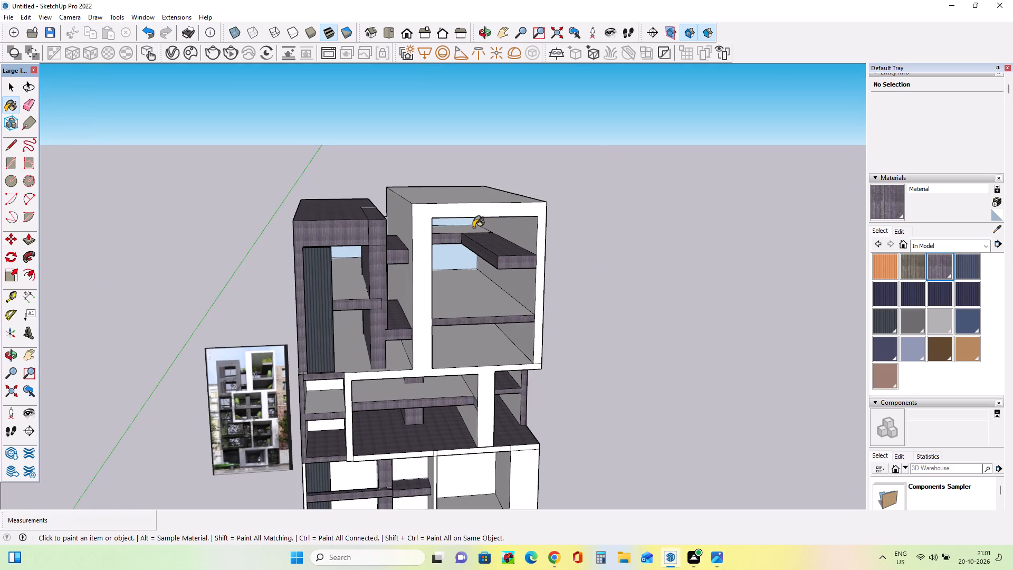
click(472, 227)
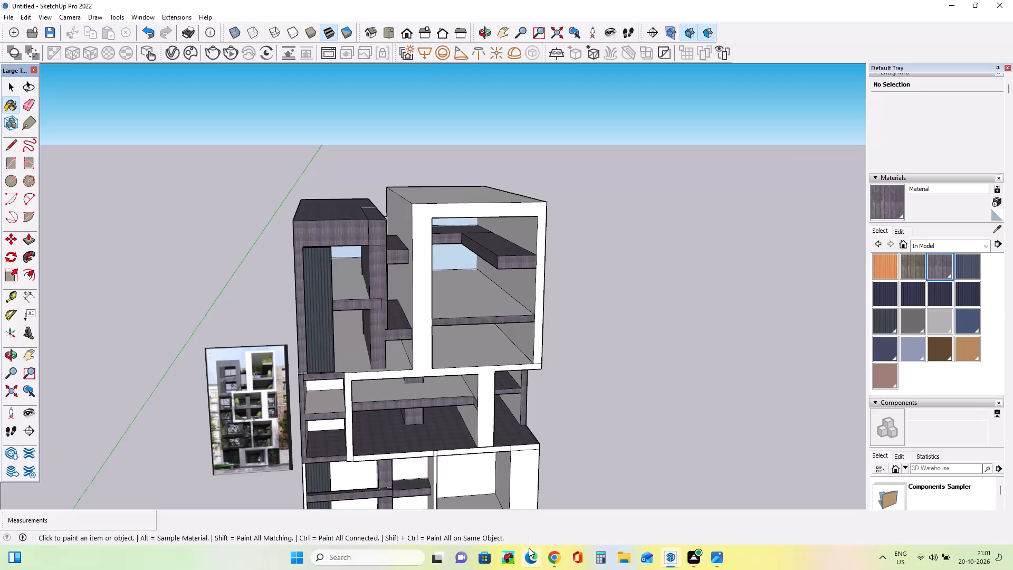
Examine the lower storeys in the reference photo and compare them with the modelled lower white frame and ground storey.
scroll(489, 494, down, 6)
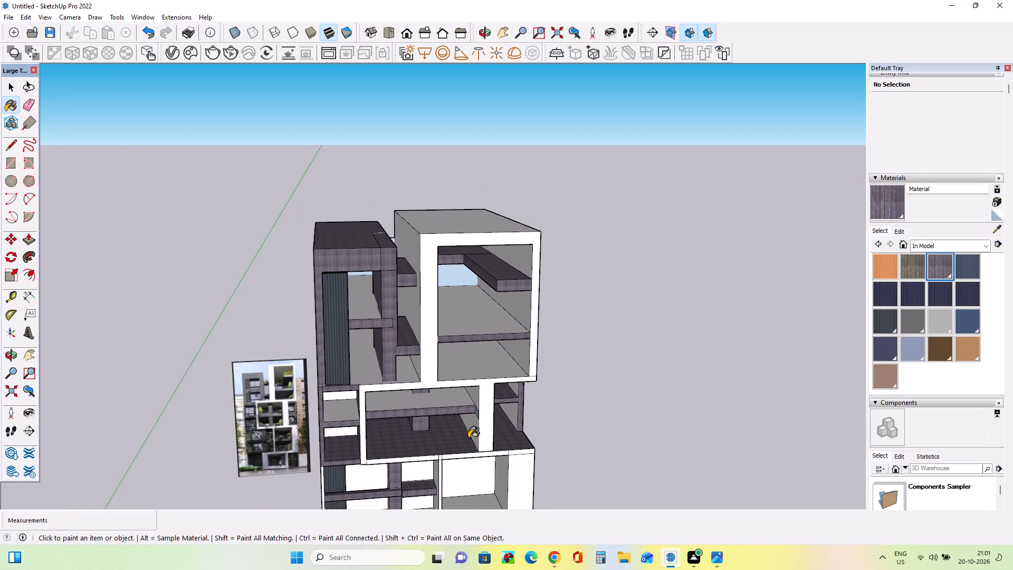
scroll(468, 436, down, 3)
click(31, 353)
drag(483, 477, 477, 460)
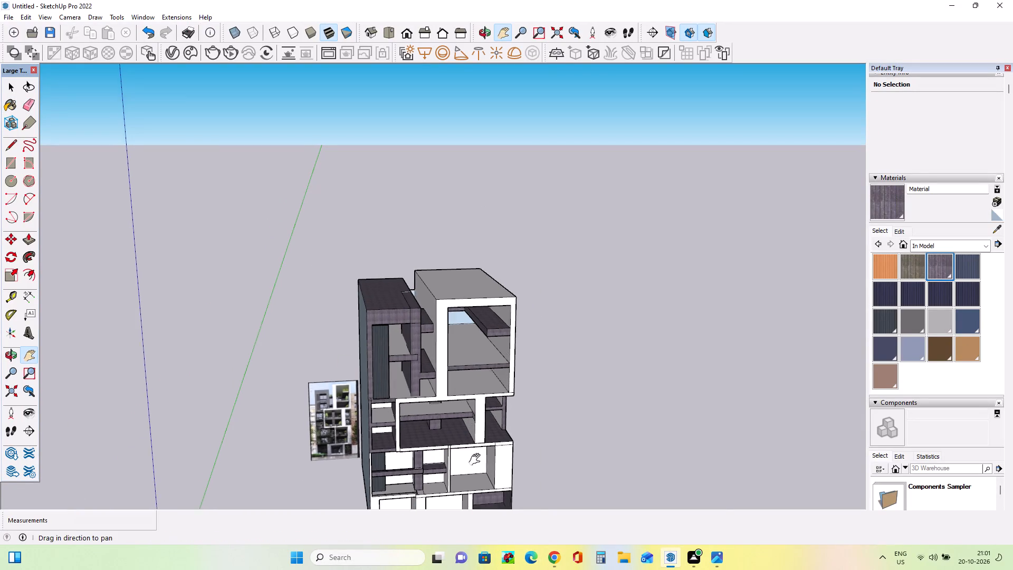
drag(477, 460, 475, 366)
scroll(475, 366, up, 7)
middle_click(479, 353)
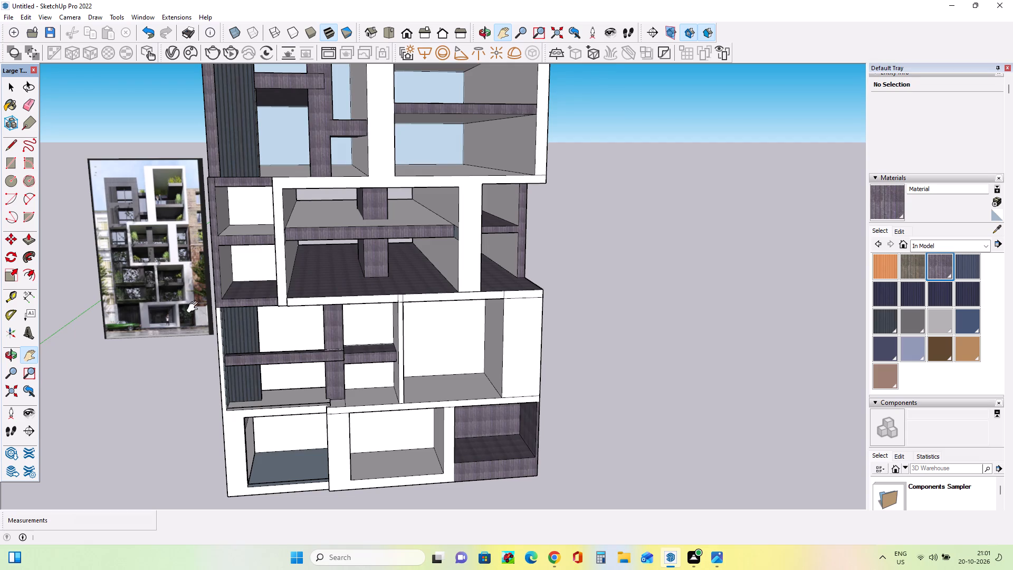
scroll(164, 279, up, 16)
scroll(177, 297, down, 1)
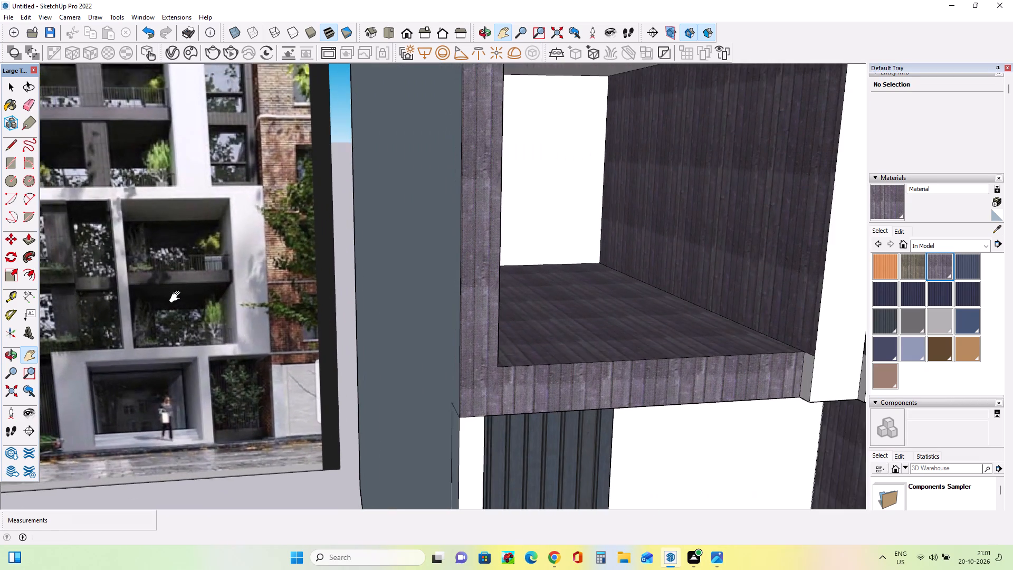
scroll(177, 297, down, 14)
scroll(170, 334, up, 6)
scroll(179, 357, down, 1)
scroll(179, 357, up, 2)
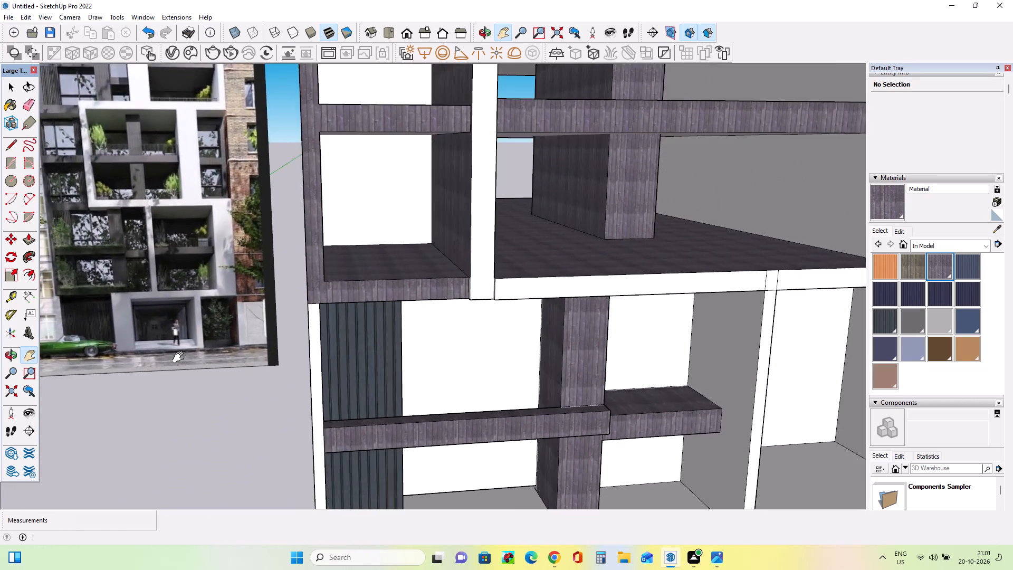
scroll(180, 357, up, 12)
scroll(183, 343, down, 6)
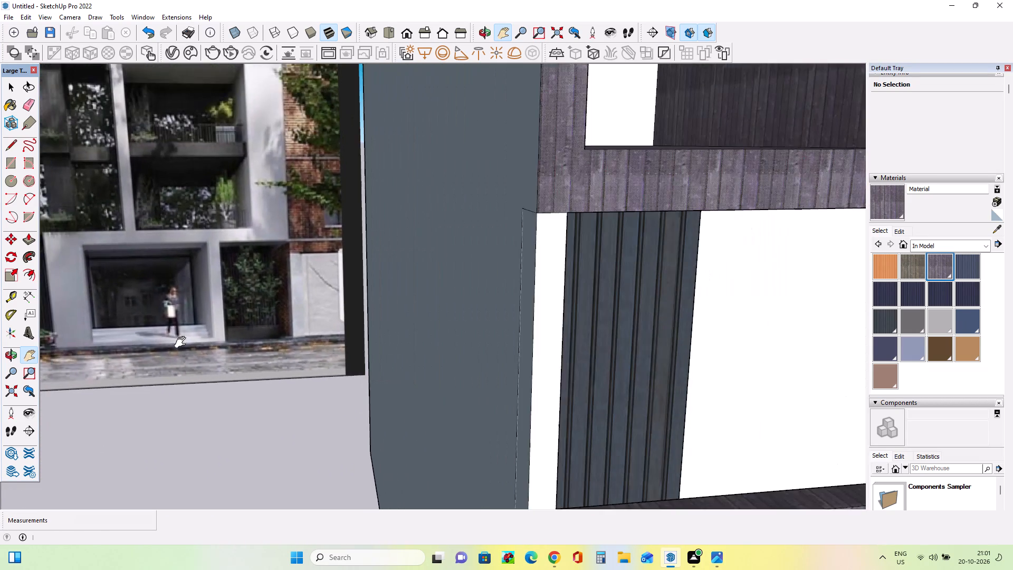
scroll(183, 343, down, 4)
scroll(183, 343, up, 4)
scroll(198, 298, up, 4)
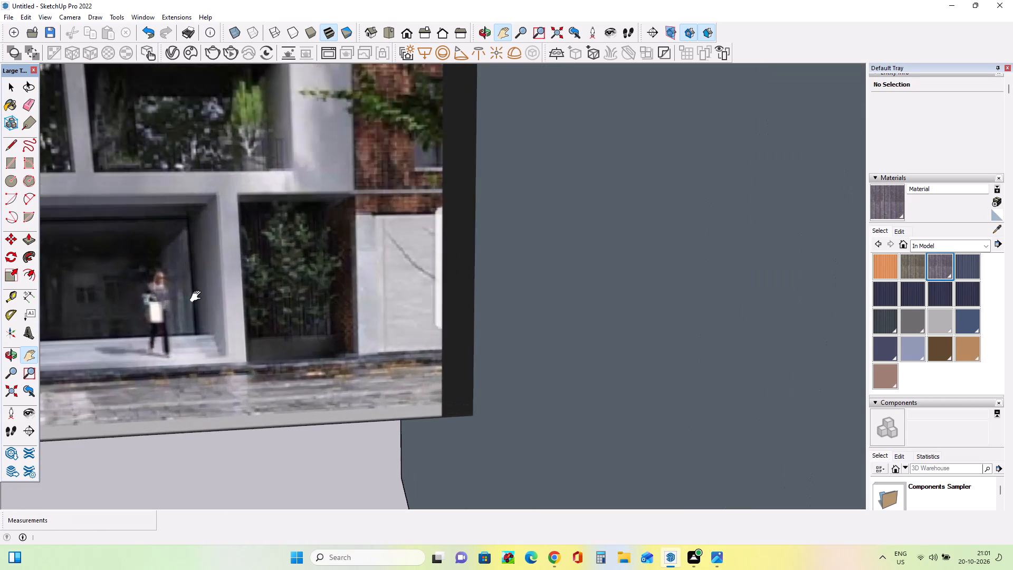
scroll(198, 297, up, 3)
scroll(198, 297, down, 18)
scroll(215, 316, down, 10)
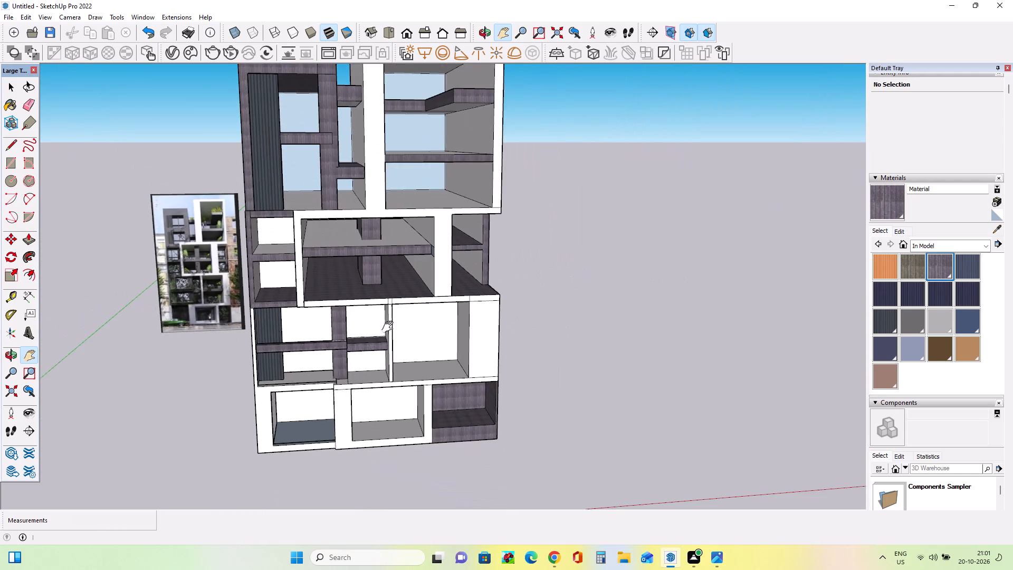
scroll(451, 332, up, 4)
middle_drag(456, 337, 505, 359)
scroll(488, 348, down, 3)
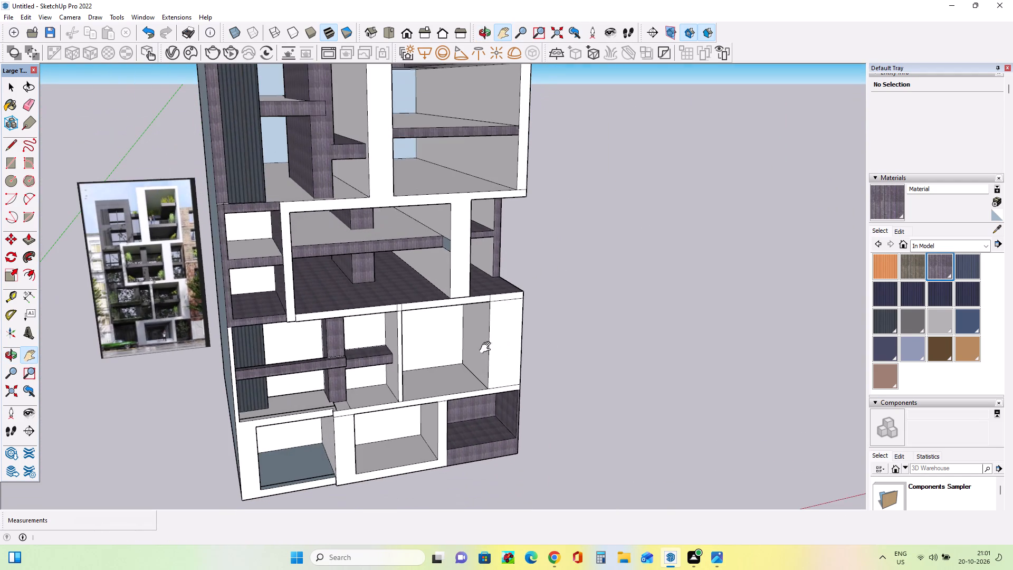
scroll(486, 354, up, 1)
middle_drag(499, 360, 493, 362)
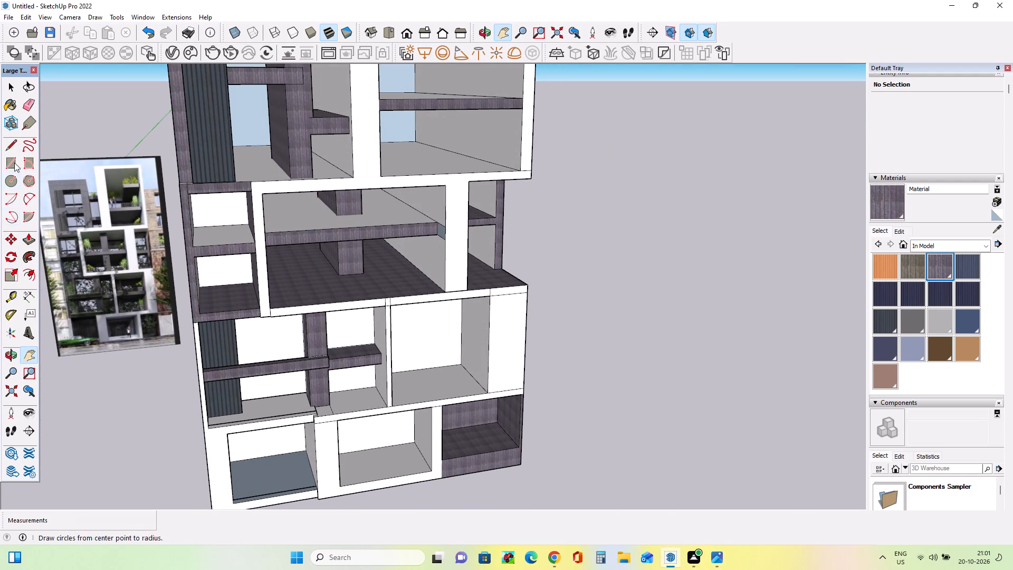
Draw a thin horizontal rectangle at mid-height across the inner side wall of the lower white frame's wide opening.
click(14, 164)
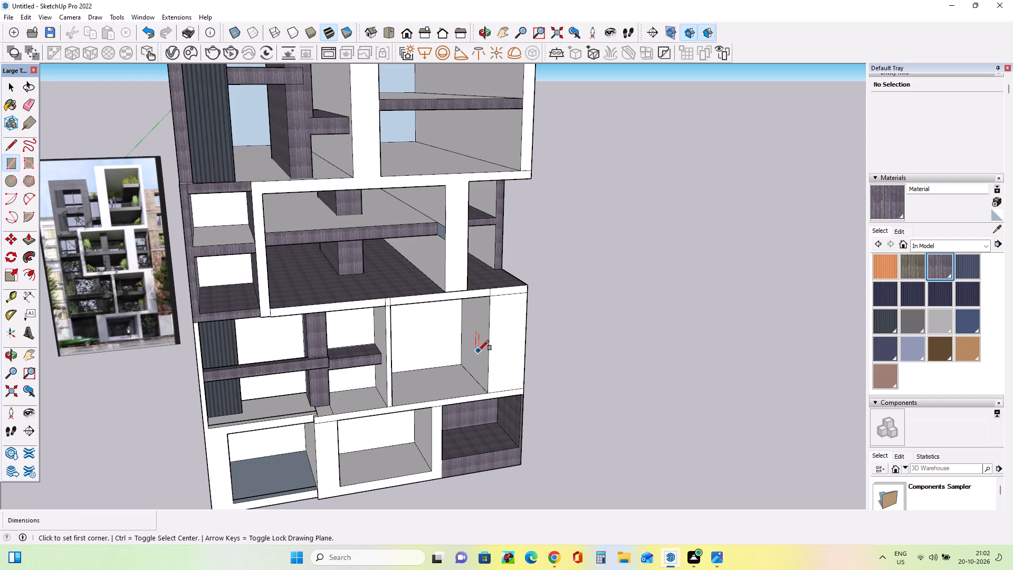
click(491, 356)
scroll(457, 331, up, 2)
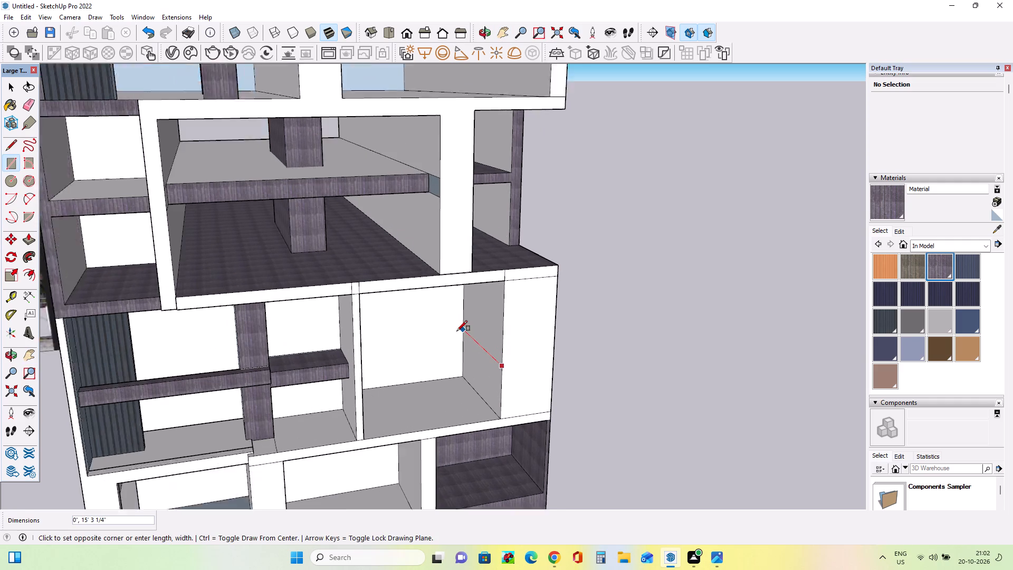
scroll(457, 331, up, 2)
click(464, 319)
Push/Pull the rectangle about 19' 1 5/8" across the opening to the opposite wall to form a balcony slab.
middle_drag(529, 388, 502, 399)
click(25, 237)
scroll(554, 357, down, 3)
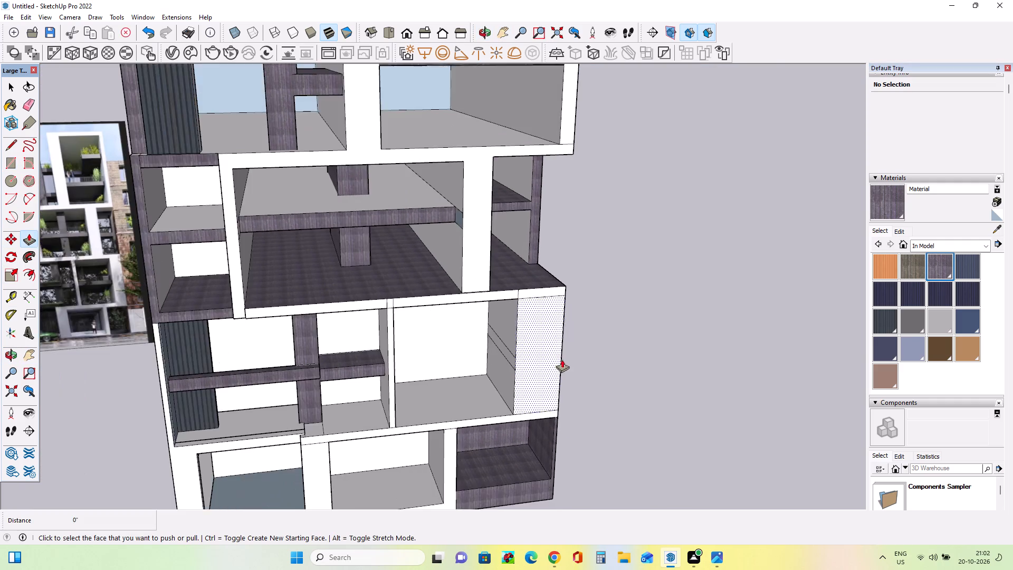
scroll(562, 359, down, 4)
scroll(213, 301, up, 17)
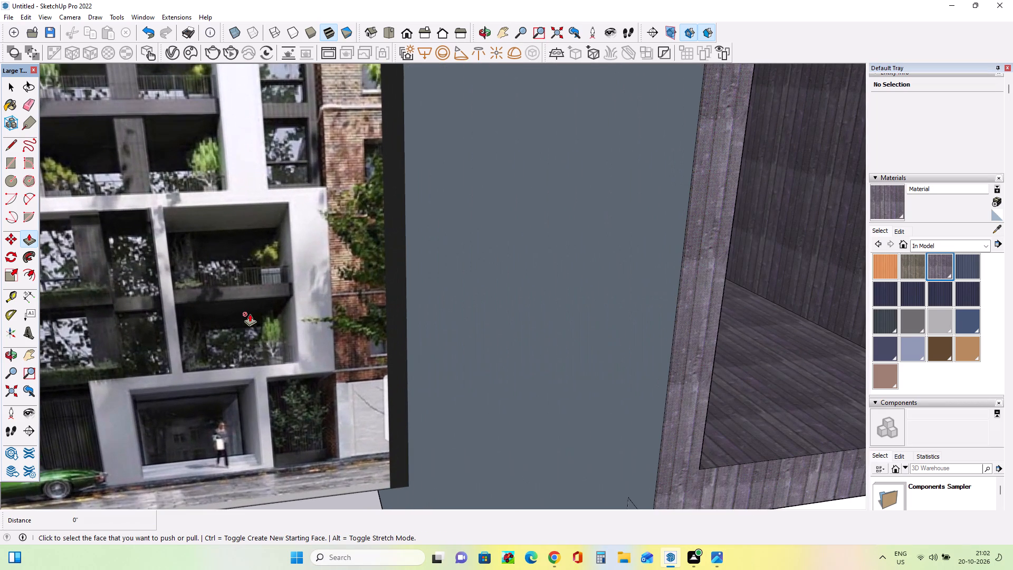
scroll(250, 313, down, 12)
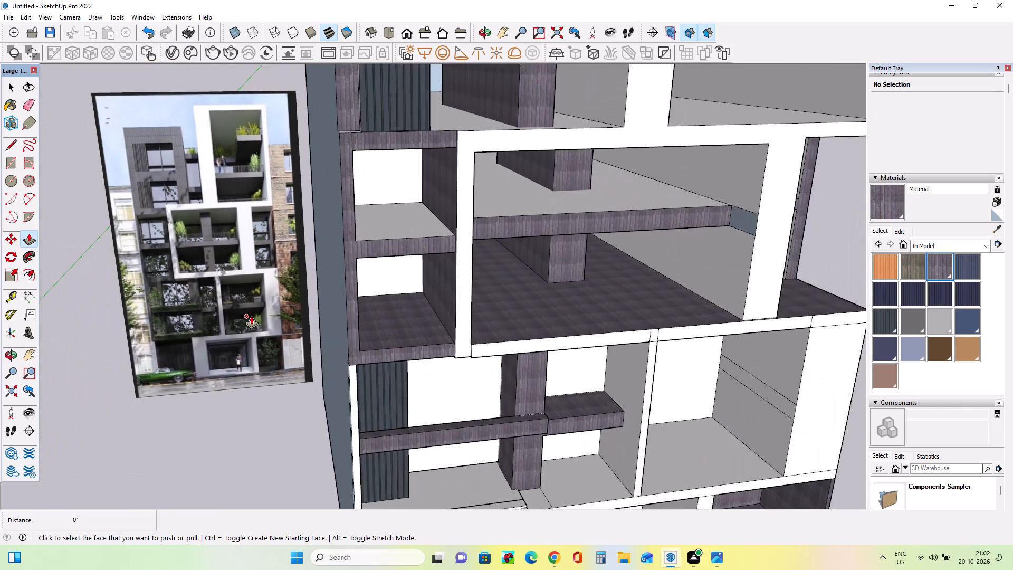
scroll(251, 316, down, 5)
click(592, 374)
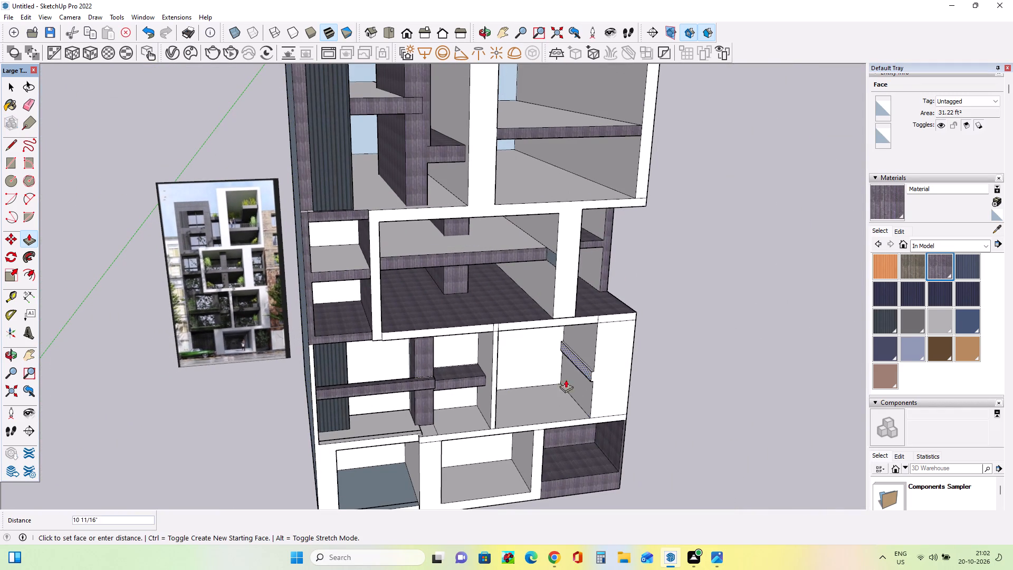
click(495, 389)
Draw a line about 2' 9/16" along the slab's end to separate it from the frame, and push its front face back about 4' 1/2".
scroll(578, 381, up, 3)
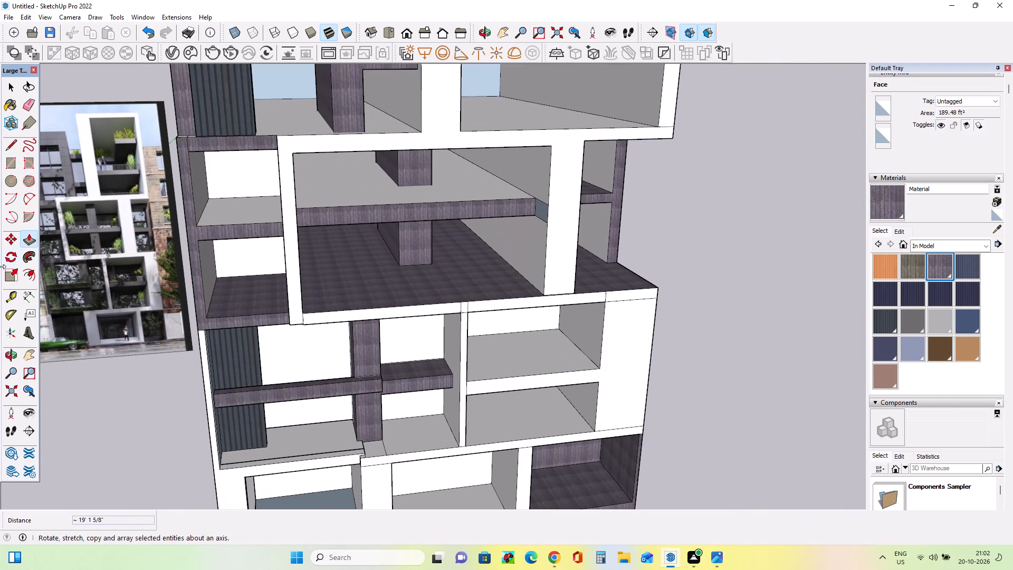
click(8, 144)
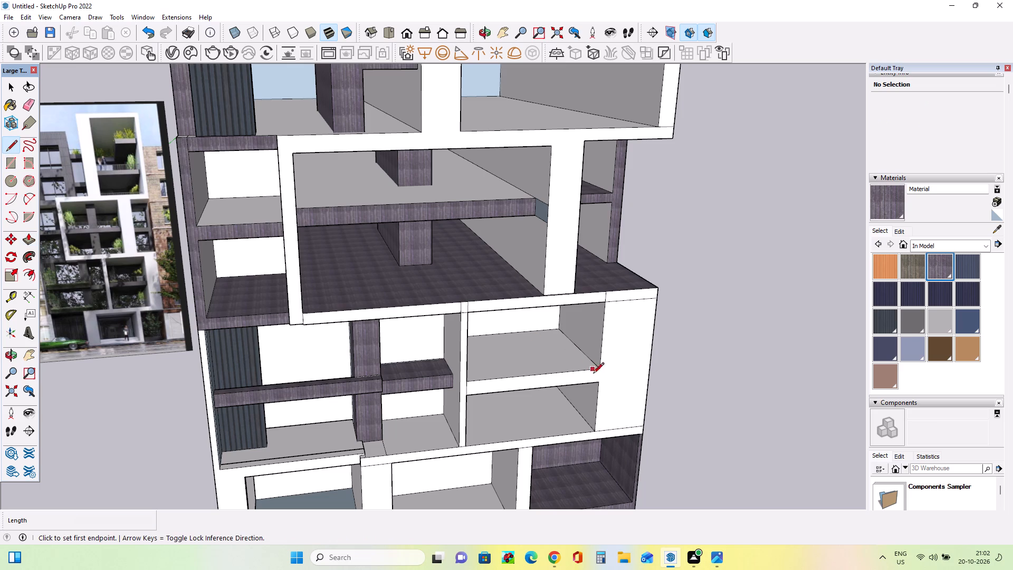
click(598, 382)
click(600, 367)
click(31, 240)
click(558, 377)
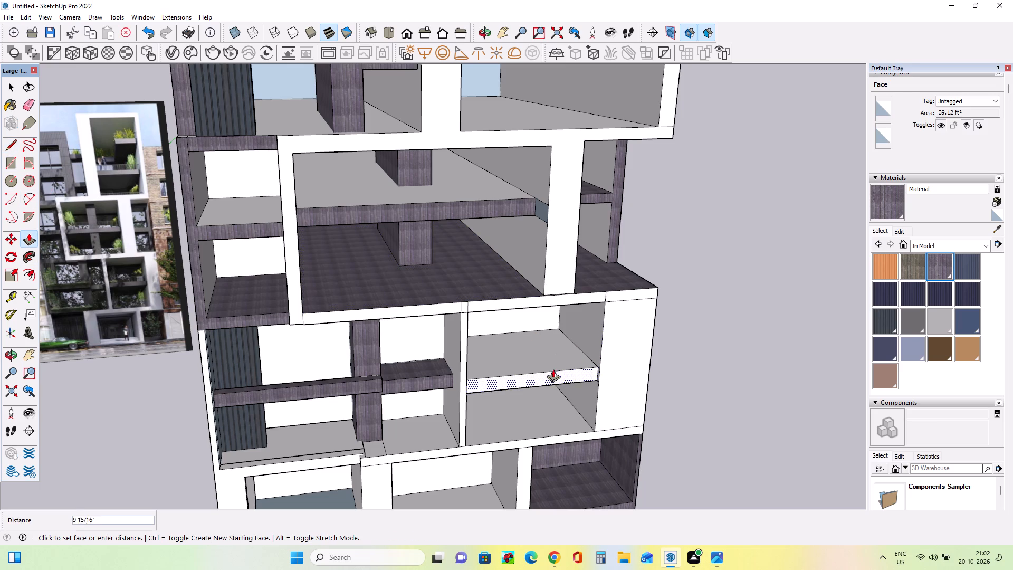
click(551, 362)
Paint the front, top and underside of the new slab in the lower white frame with the purple-grey wood material.
middle_drag(579, 399, 503, 368)
scroll(504, 368, down, 1)
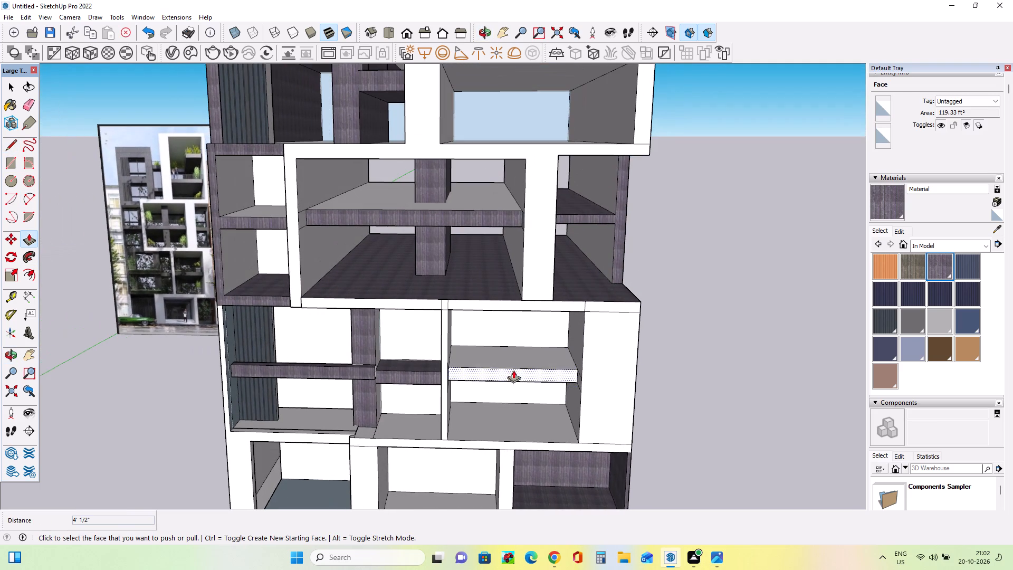
click(932, 267)
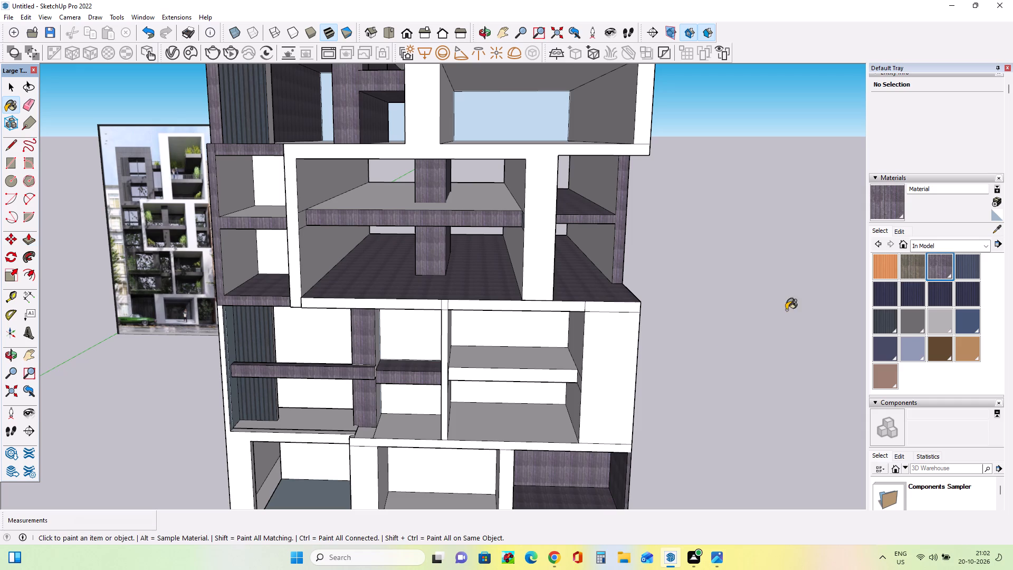
click(541, 375)
click(541, 368)
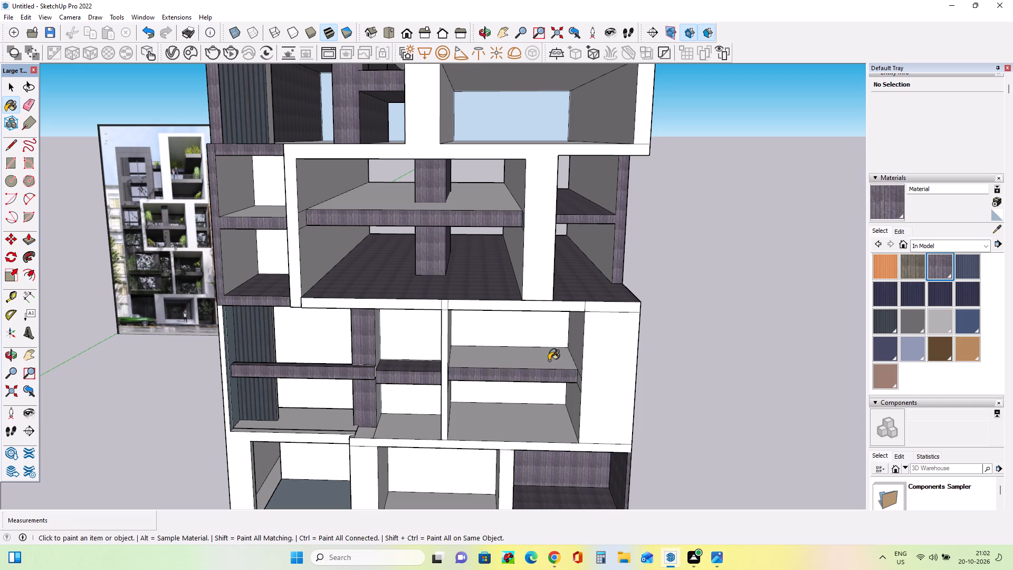
click(549, 360)
middle_drag(556, 387, 558, 268)
click(558, 357)
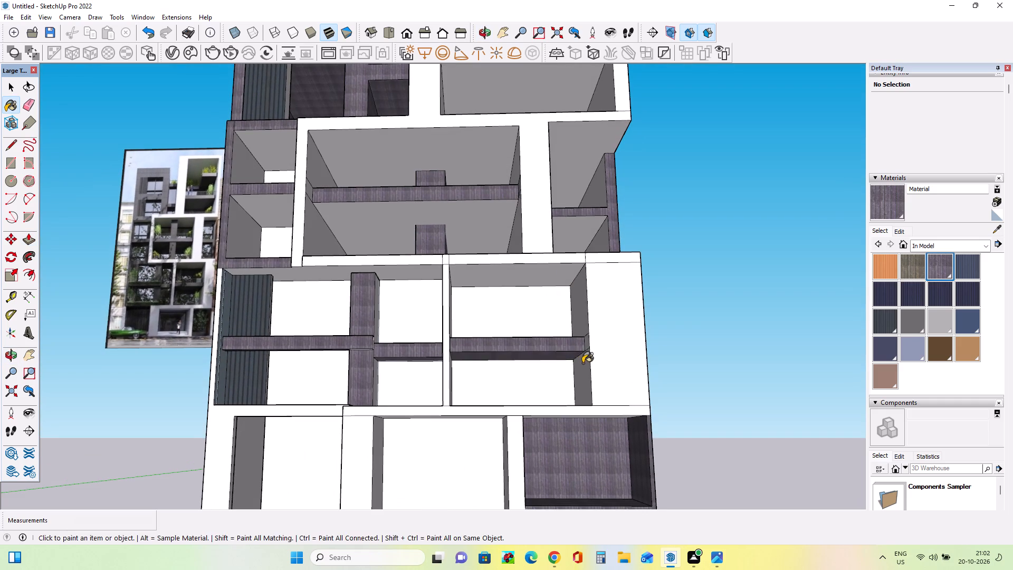
Examine the lower balconies and ground-floor entrance in the reference photo against the model.
middle_drag(606, 383, 644, 460)
scroll(142, 272, up, 10)
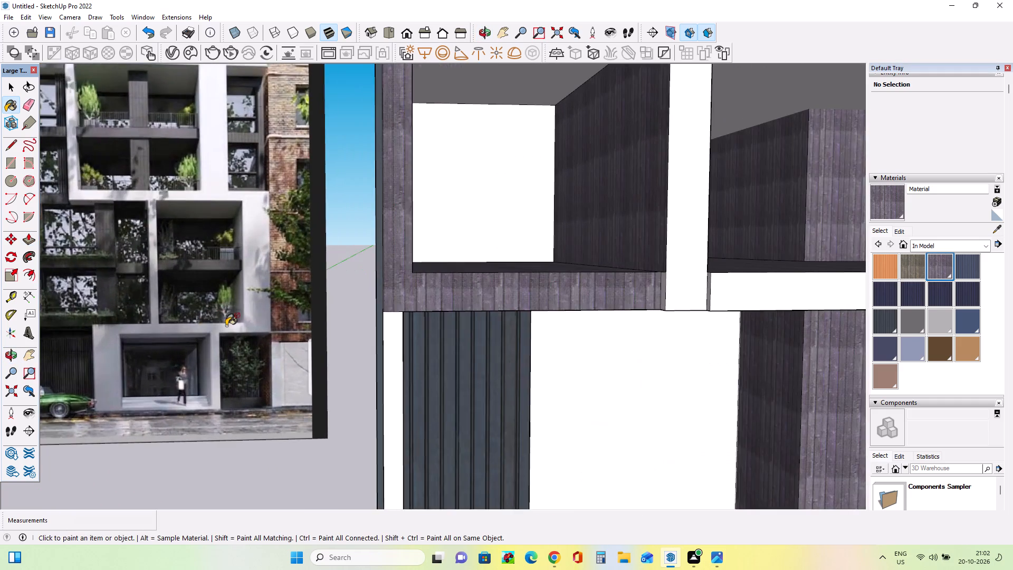
scroll(228, 325, up, 4)
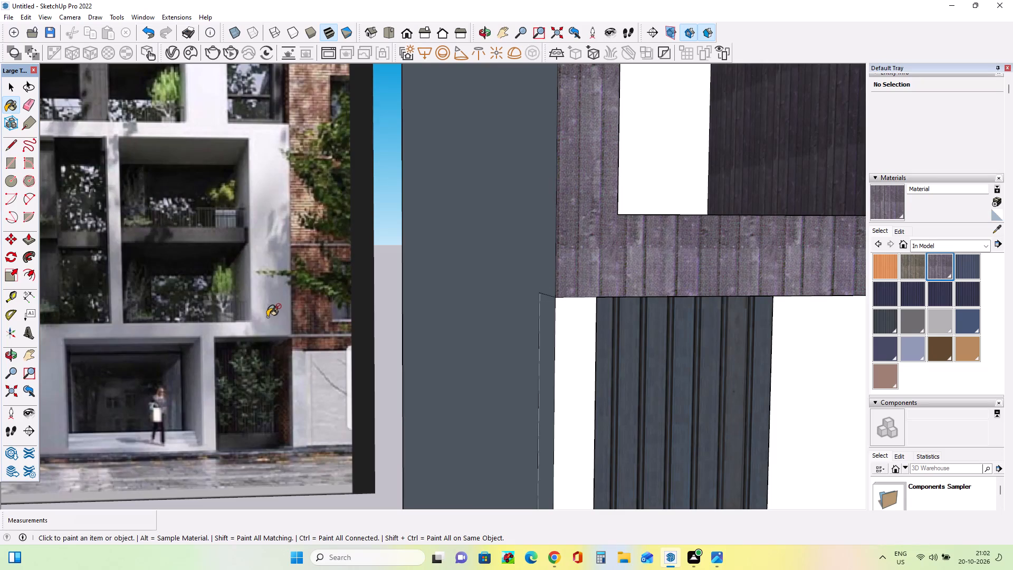
scroll(127, 345, down, 8)
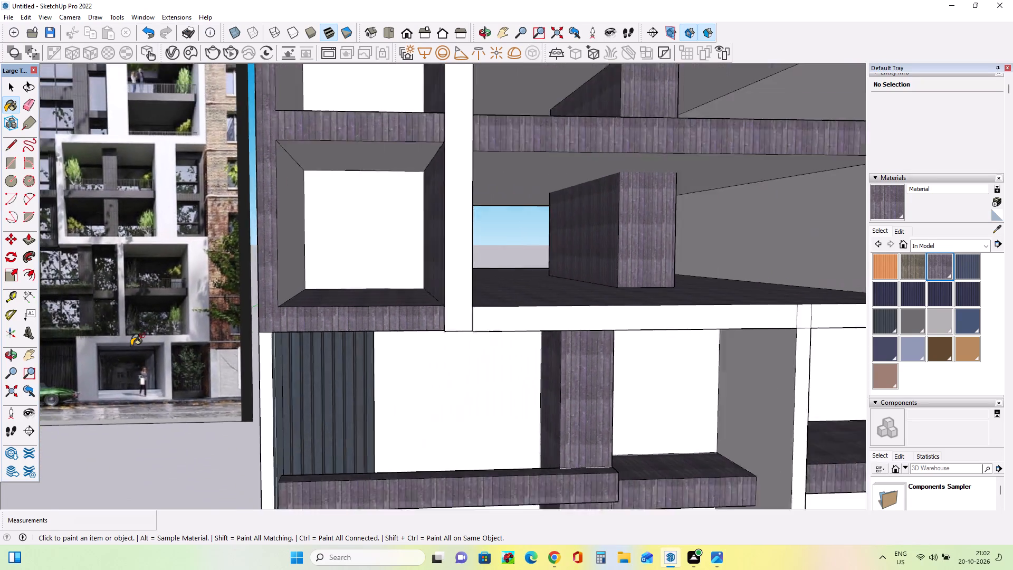
scroll(132, 345, down, 5)
middle_drag(133, 344, 167, 350)
scroll(200, 327, down, 2)
Paint the slab tops in the middle white frame and adjoining narrow bay, plus the bay slab's underside, with the purple-grey wood material.
middle_drag(528, 370, 500, 376)
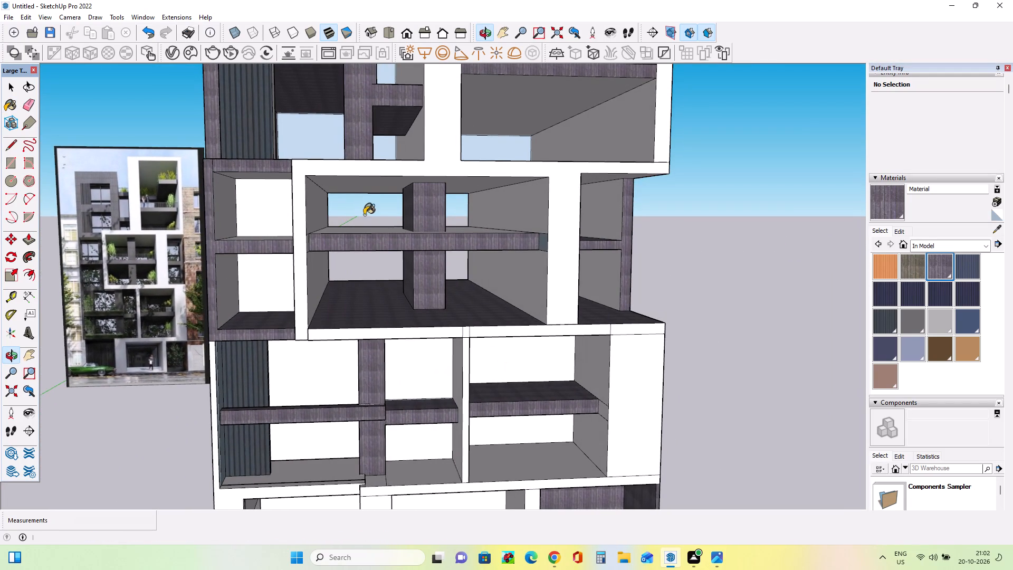
click(366, 227)
middle_drag(469, 270, 477, 293)
middle_click(482, 303)
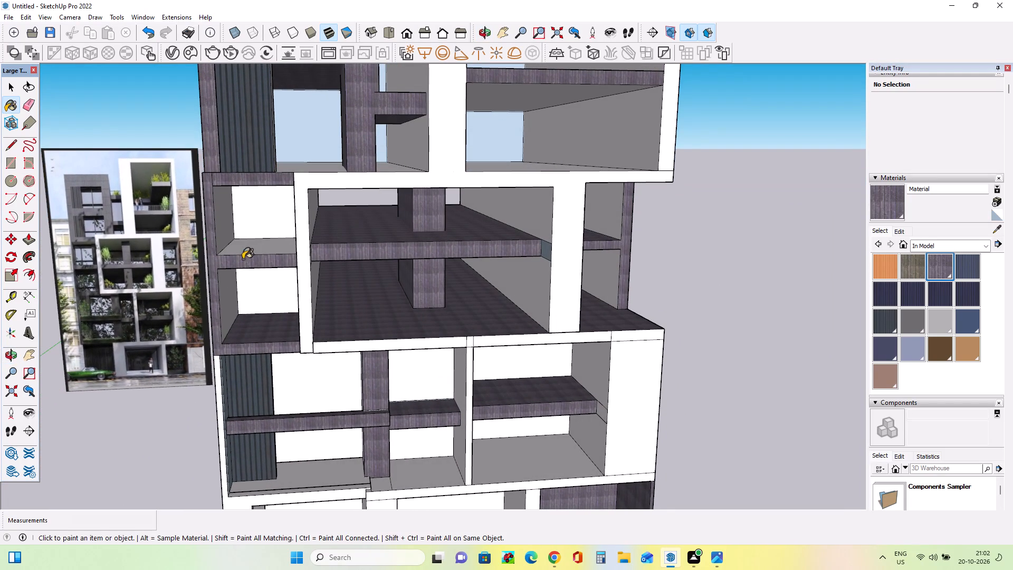
click(251, 249)
middle_drag(289, 287, 323, 199)
click(289, 231)
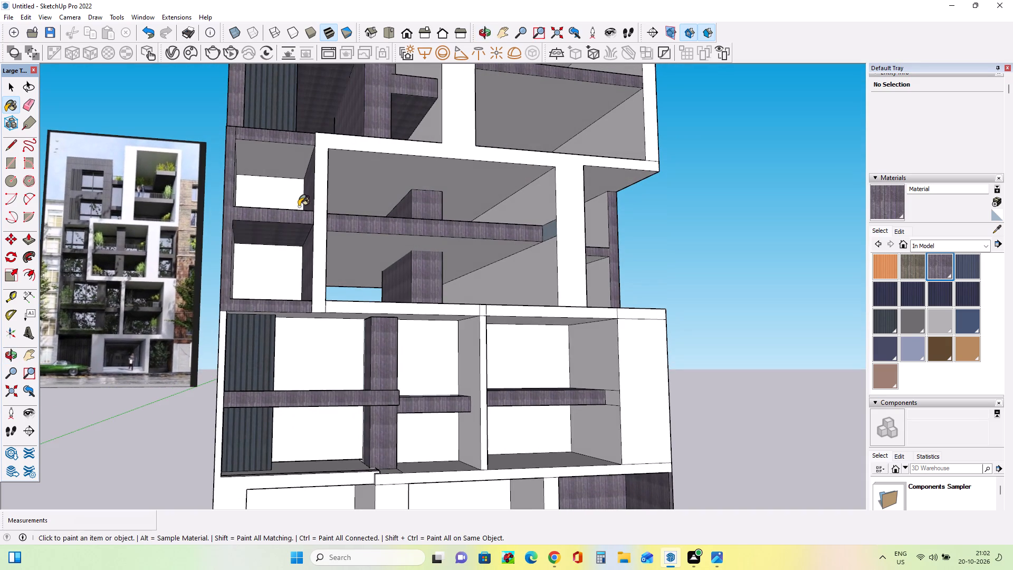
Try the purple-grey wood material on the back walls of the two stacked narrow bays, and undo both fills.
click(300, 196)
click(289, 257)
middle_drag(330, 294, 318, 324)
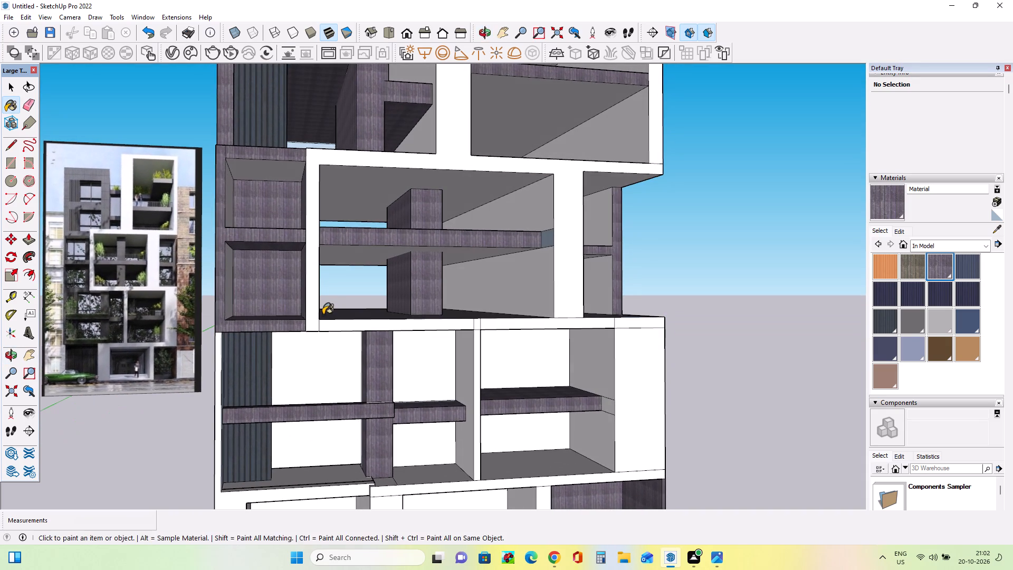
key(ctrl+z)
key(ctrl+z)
Examine the whole facade, from the upper tower down to the ground storey, for surfaces still unpainted.
middle_drag(312, 309, 292, 314)
scroll(292, 313, down, 13)
middle_drag(358, 289, 356, 311)
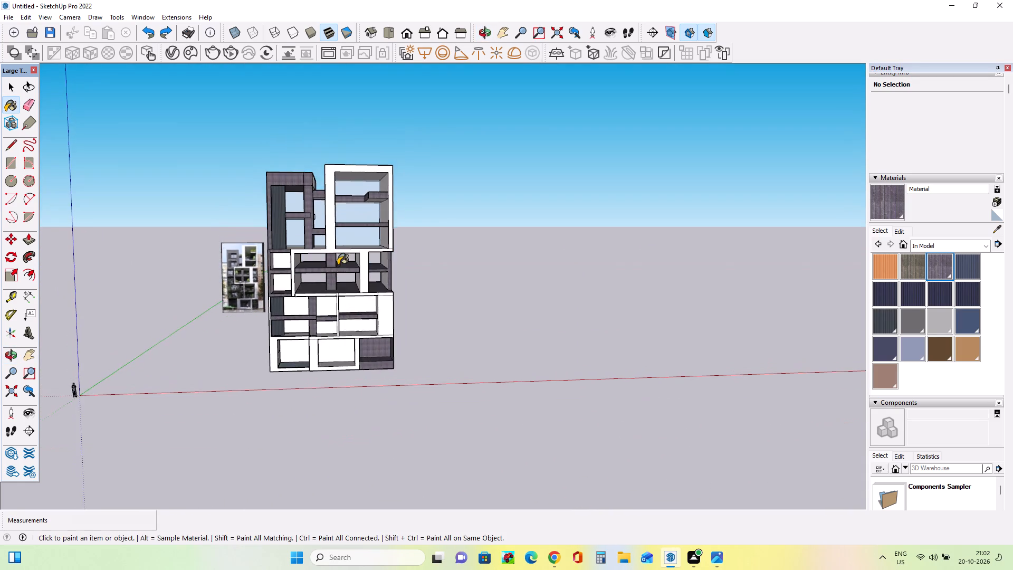
scroll(323, 225, up, 8)
middle_drag(325, 223, 331, 228)
scroll(340, 222, down, 3)
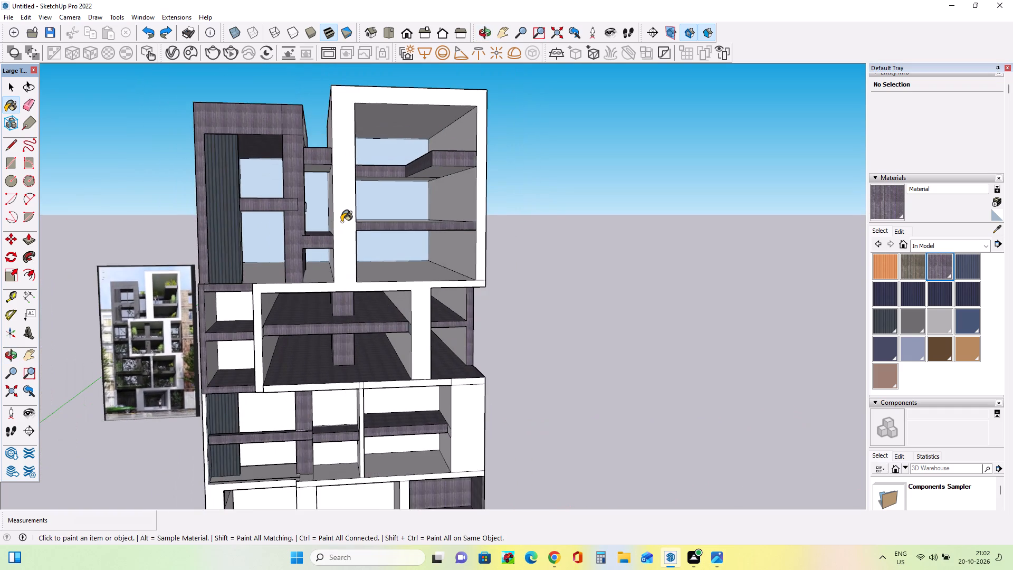
scroll(341, 222, down, 4)
scroll(243, 392, up, 4)
middle_drag(268, 393, 284, 383)
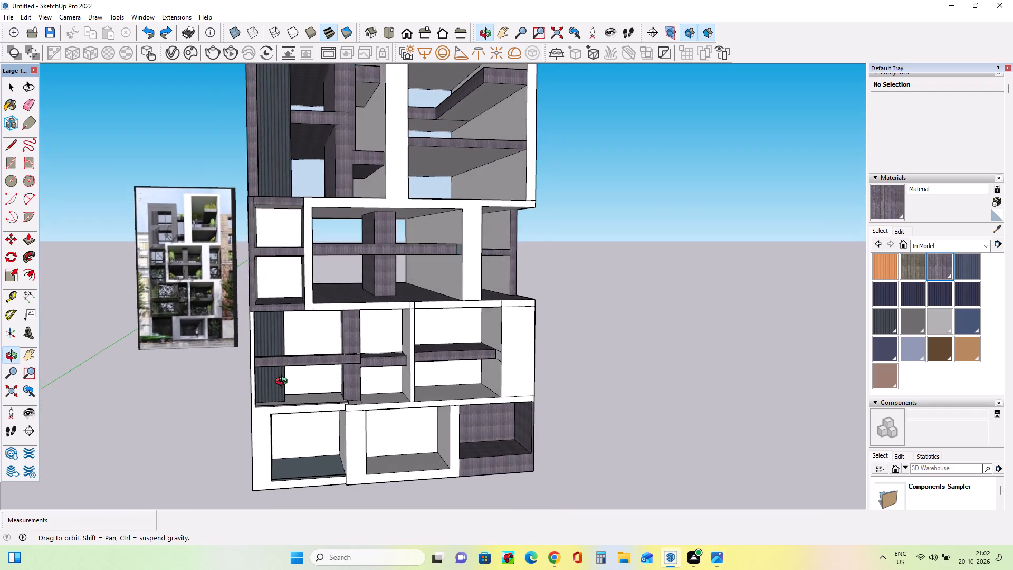
middle_drag(284, 383, 309, 375)
scroll(284, 478, up, 3)
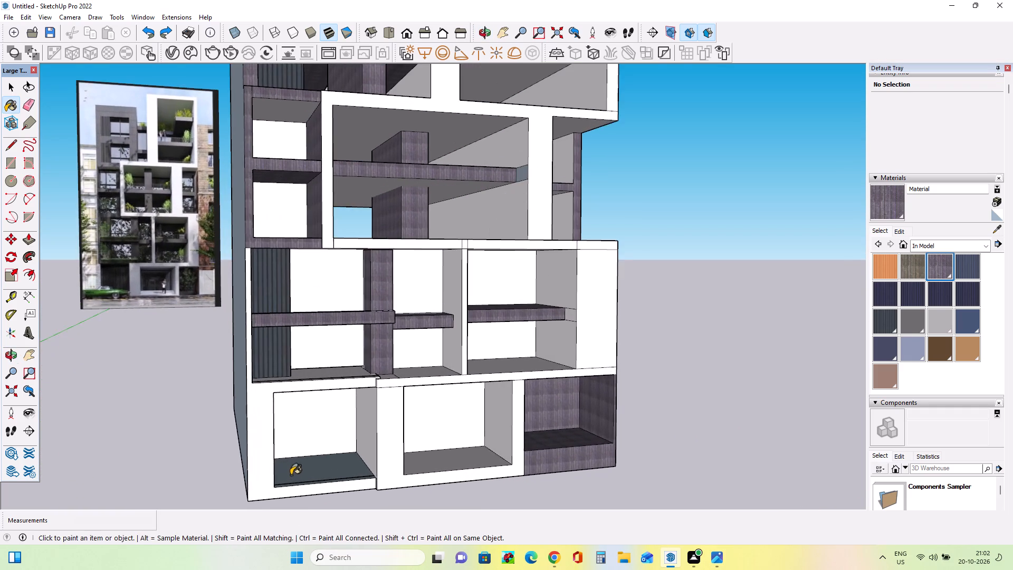
Cover the open ground-floor bay beneath the dark ribbed panels with a rectangle drawn corner to corner across its front.
middle_drag(291, 475, 264, 470)
scroll(254, 401, up, 3)
scroll(66, 236, up, 8)
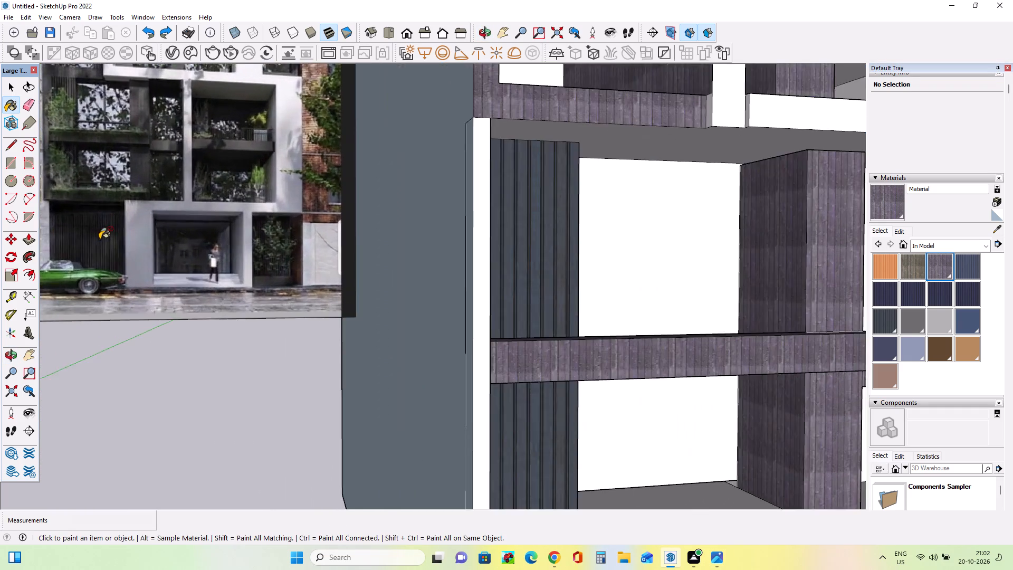
scroll(101, 239, up, 9)
scroll(118, 249, down, 9)
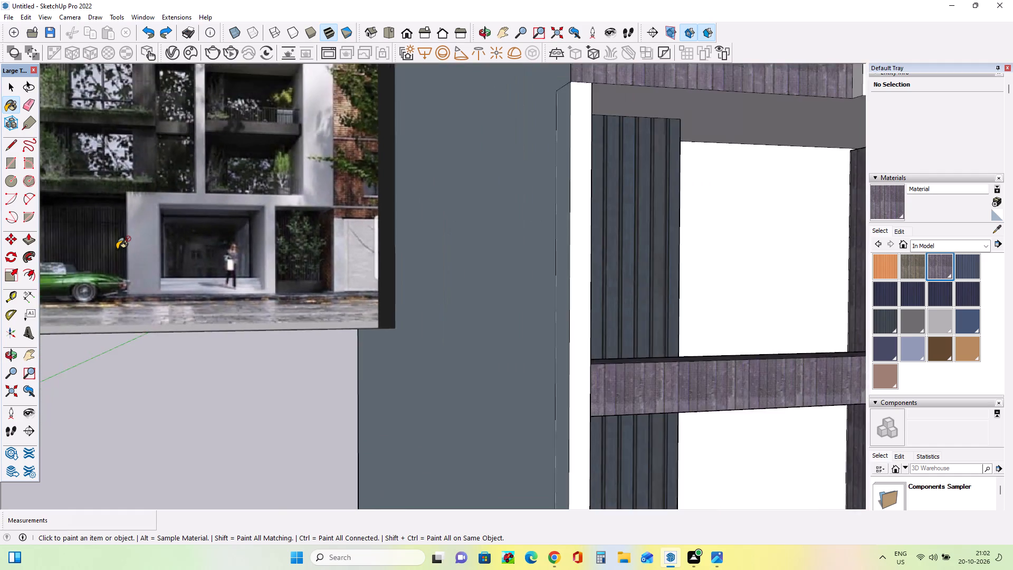
scroll(118, 249, down, 14)
middle_drag(282, 337, 265, 330)
scroll(259, 354, up, 2)
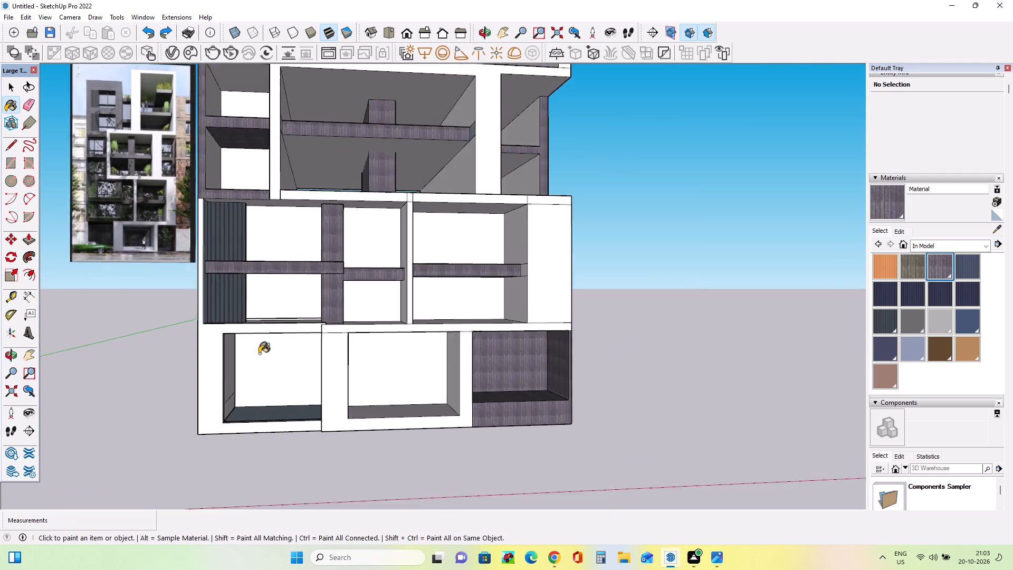
scroll(259, 354, up, 2)
middle_drag(260, 356, 301, 338)
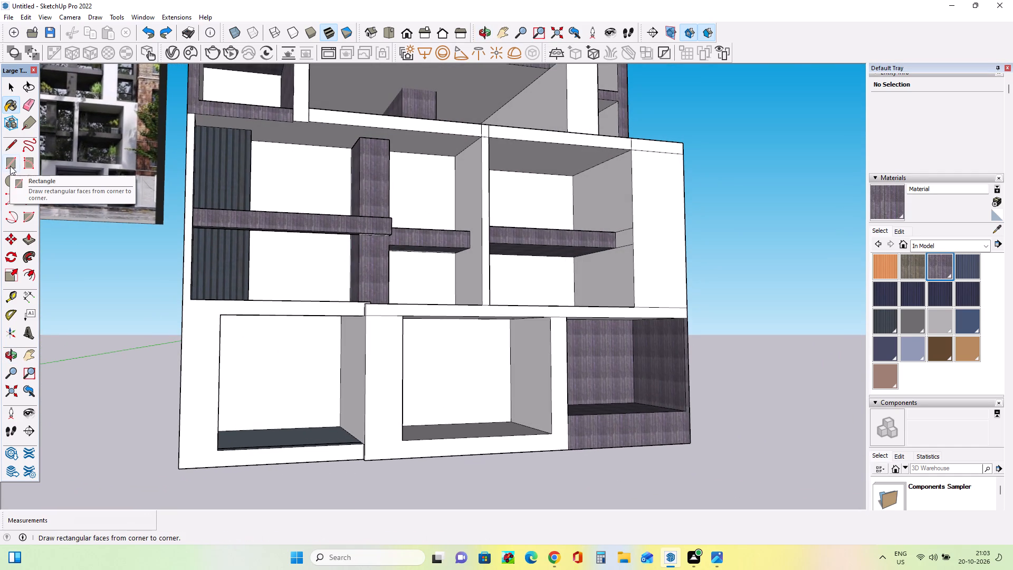
click(10, 166)
click(216, 450)
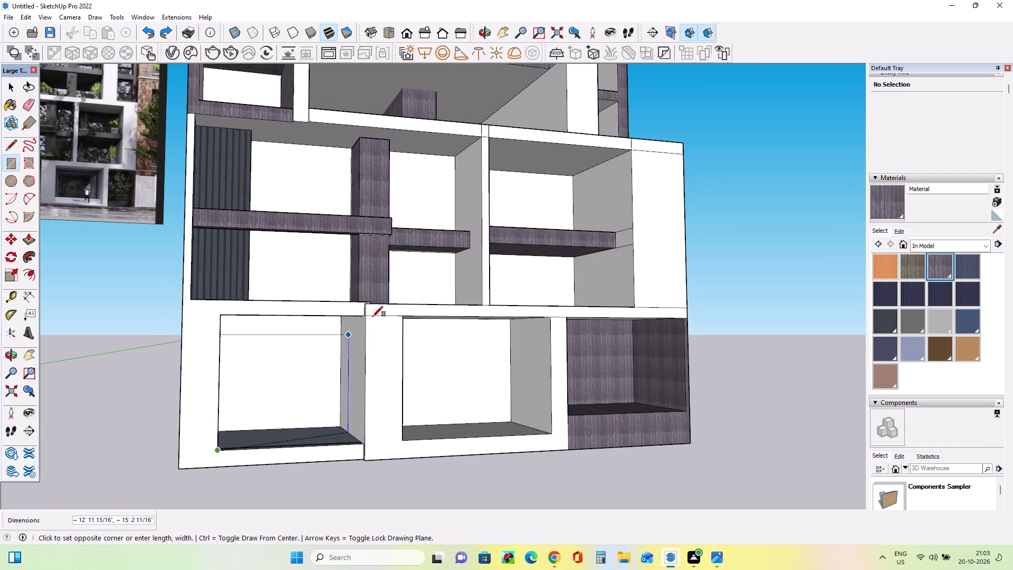
click(365, 316)
Paint the new ground-floor rectangle with the dark grey ribbed material, Material6.
middle_drag(384, 362, 352, 389)
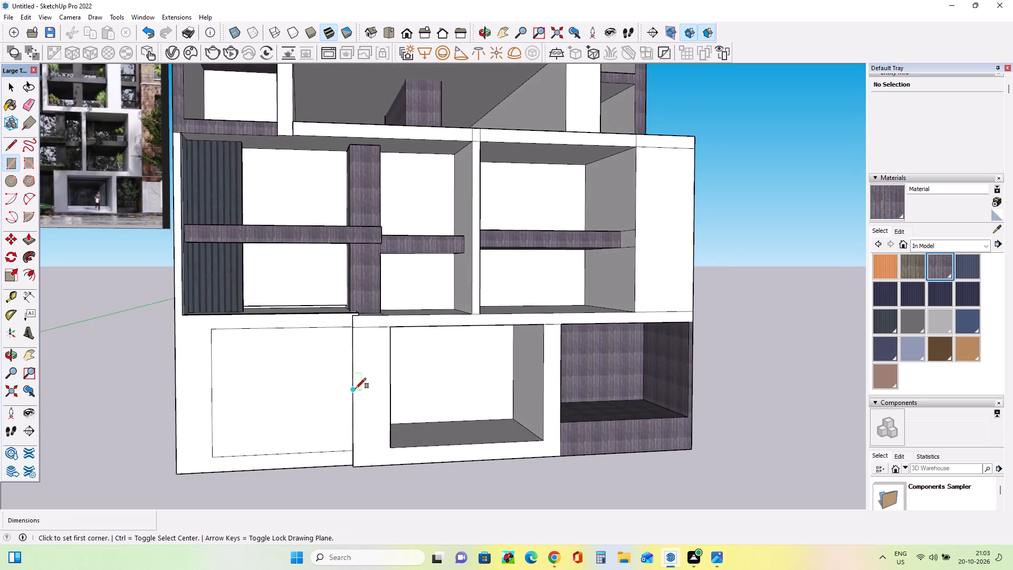
scroll(356, 388, down, 3)
scroll(206, 404, up, 2)
middle_drag(217, 403, 262, 394)
scroll(265, 397, down, 2)
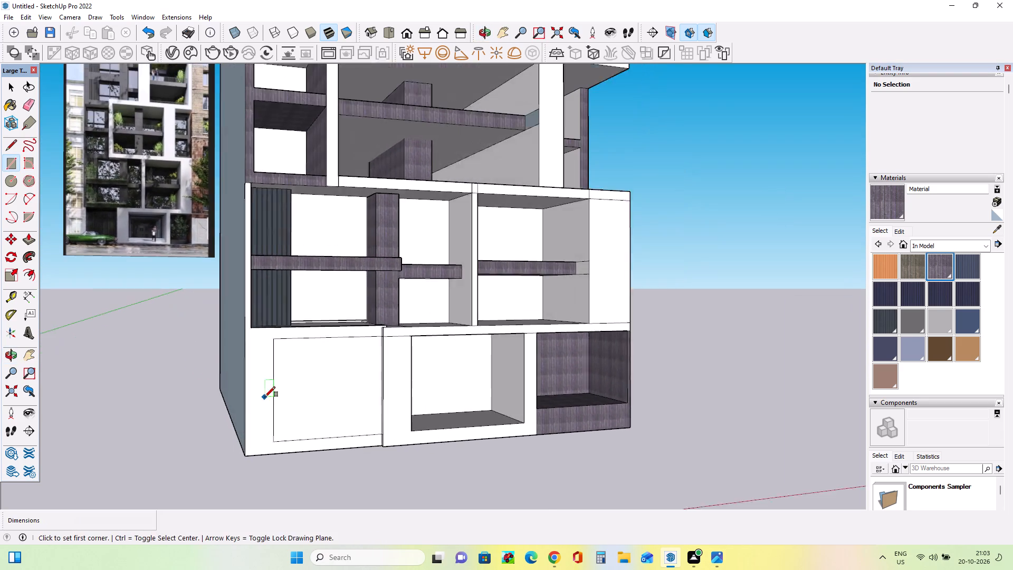
scroll(265, 397, down, 1)
middle_drag(363, 410, 316, 410)
click(965, 267)
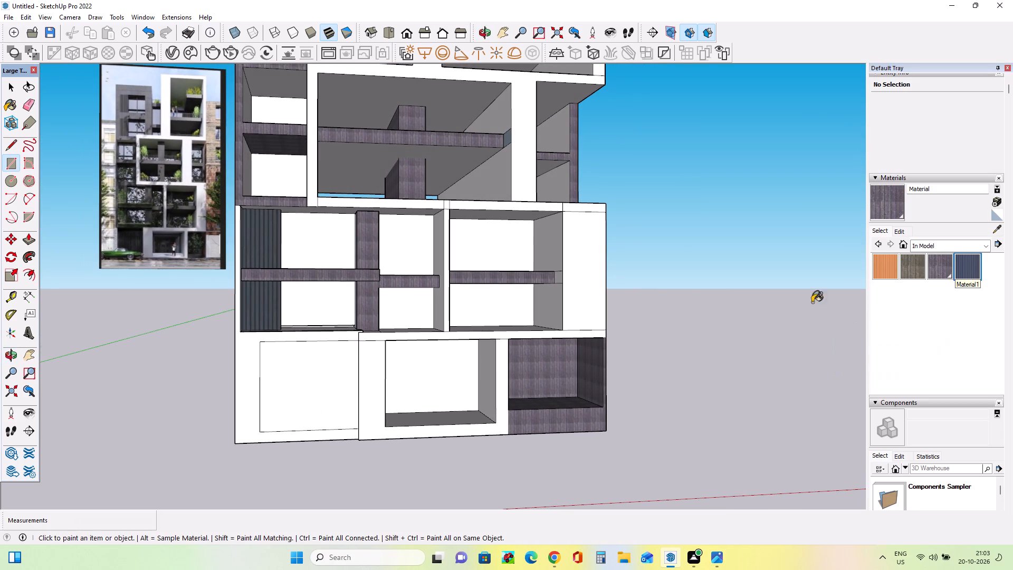
click(890, 325)
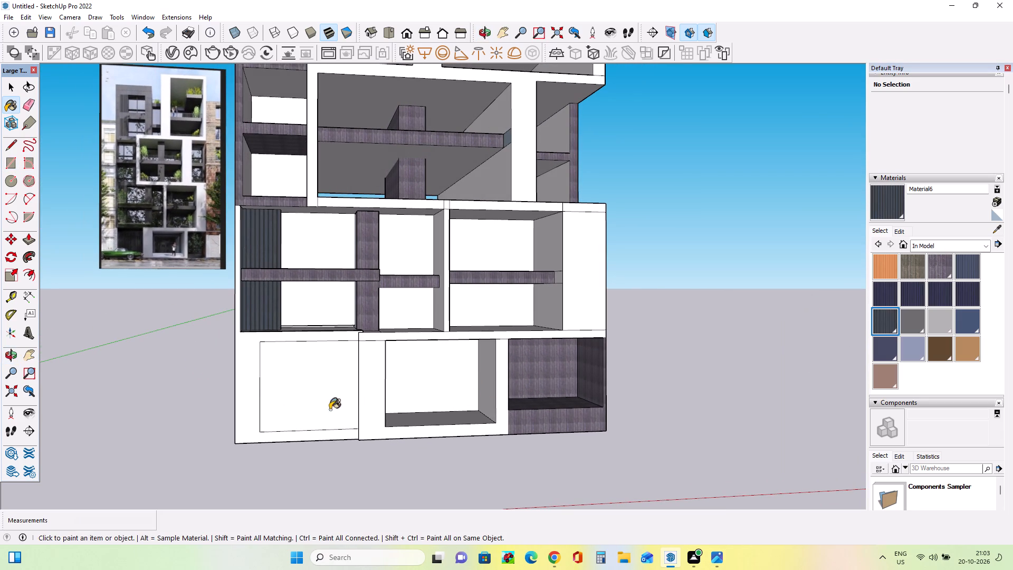
click(268, 382)
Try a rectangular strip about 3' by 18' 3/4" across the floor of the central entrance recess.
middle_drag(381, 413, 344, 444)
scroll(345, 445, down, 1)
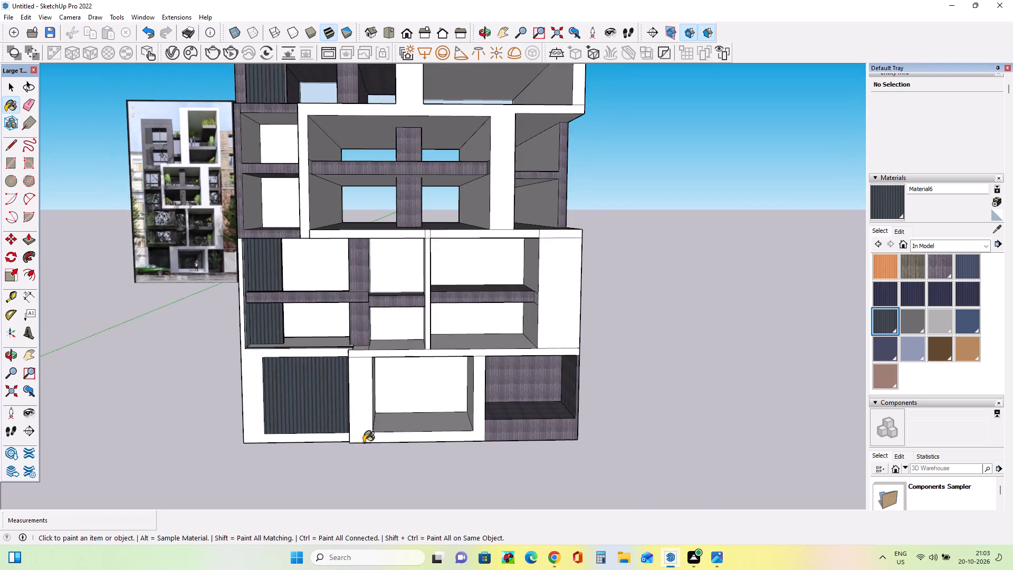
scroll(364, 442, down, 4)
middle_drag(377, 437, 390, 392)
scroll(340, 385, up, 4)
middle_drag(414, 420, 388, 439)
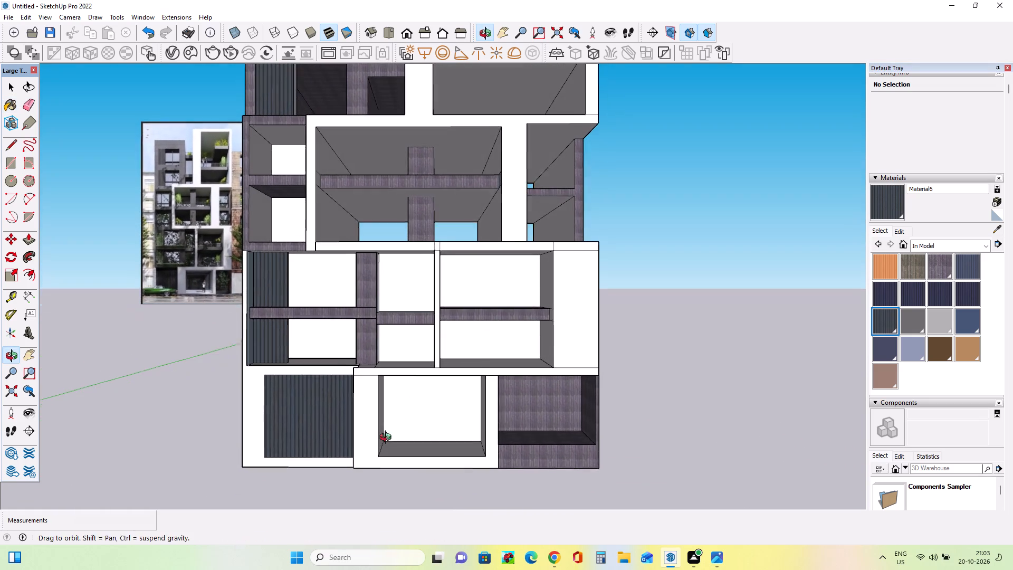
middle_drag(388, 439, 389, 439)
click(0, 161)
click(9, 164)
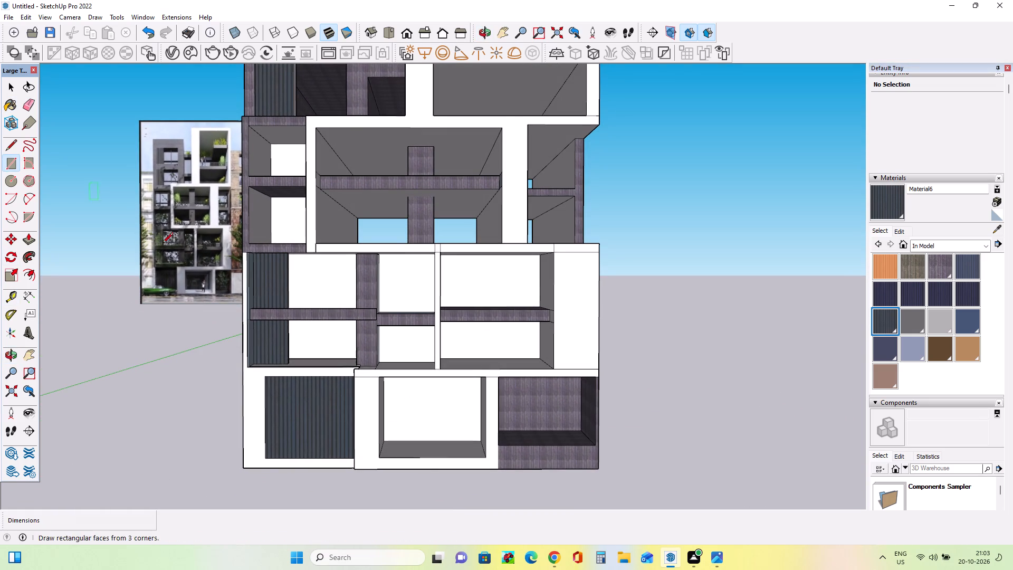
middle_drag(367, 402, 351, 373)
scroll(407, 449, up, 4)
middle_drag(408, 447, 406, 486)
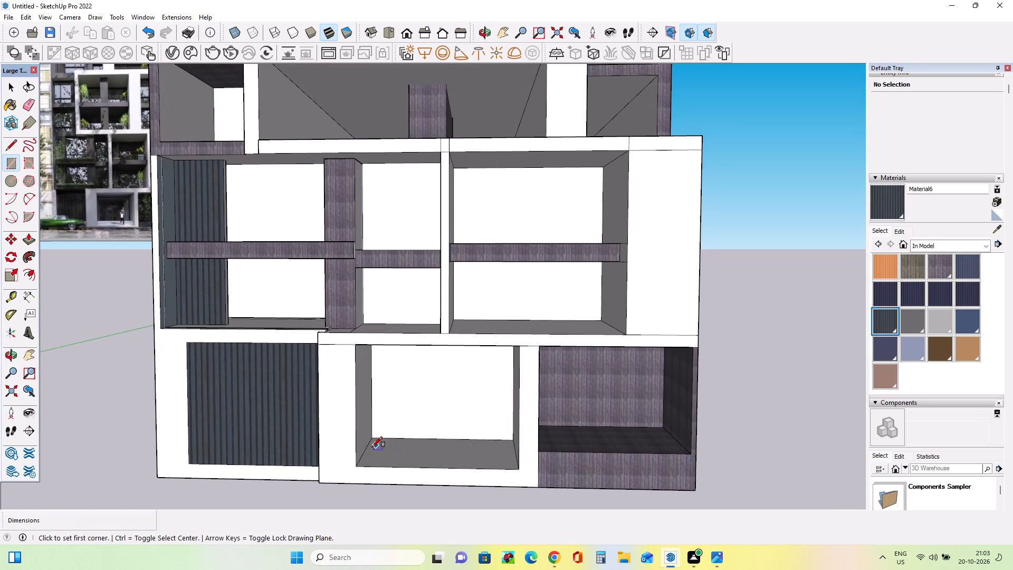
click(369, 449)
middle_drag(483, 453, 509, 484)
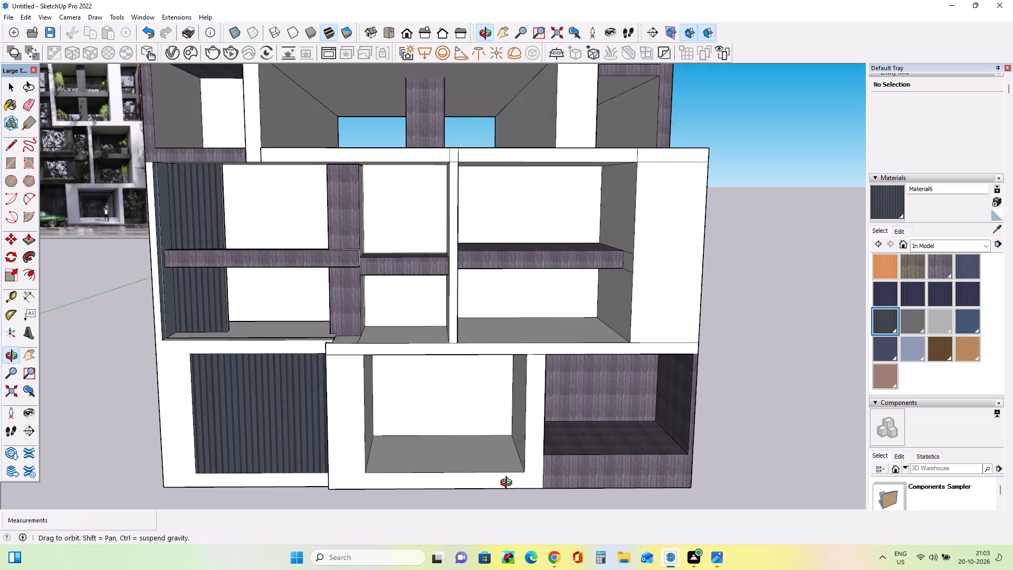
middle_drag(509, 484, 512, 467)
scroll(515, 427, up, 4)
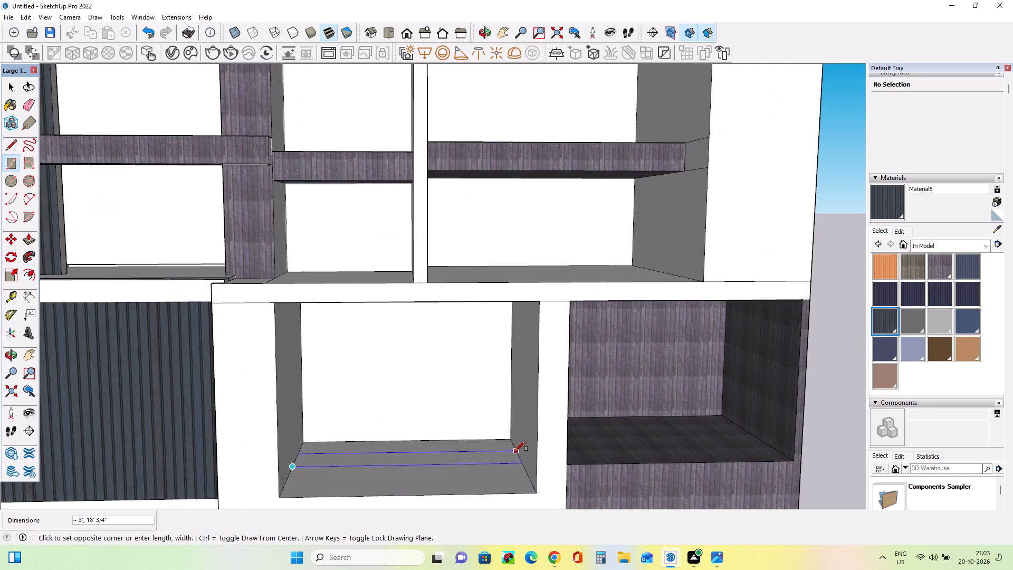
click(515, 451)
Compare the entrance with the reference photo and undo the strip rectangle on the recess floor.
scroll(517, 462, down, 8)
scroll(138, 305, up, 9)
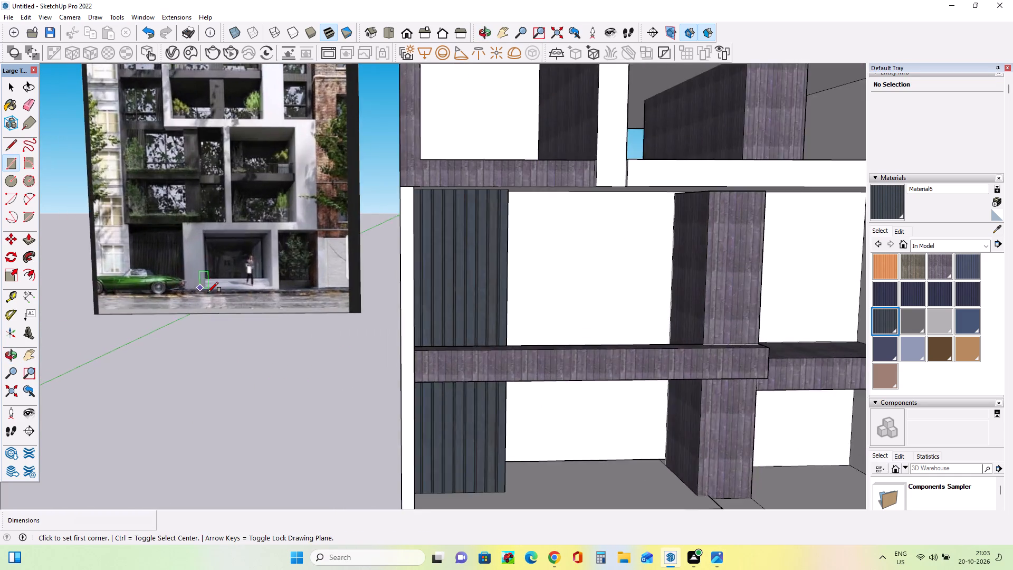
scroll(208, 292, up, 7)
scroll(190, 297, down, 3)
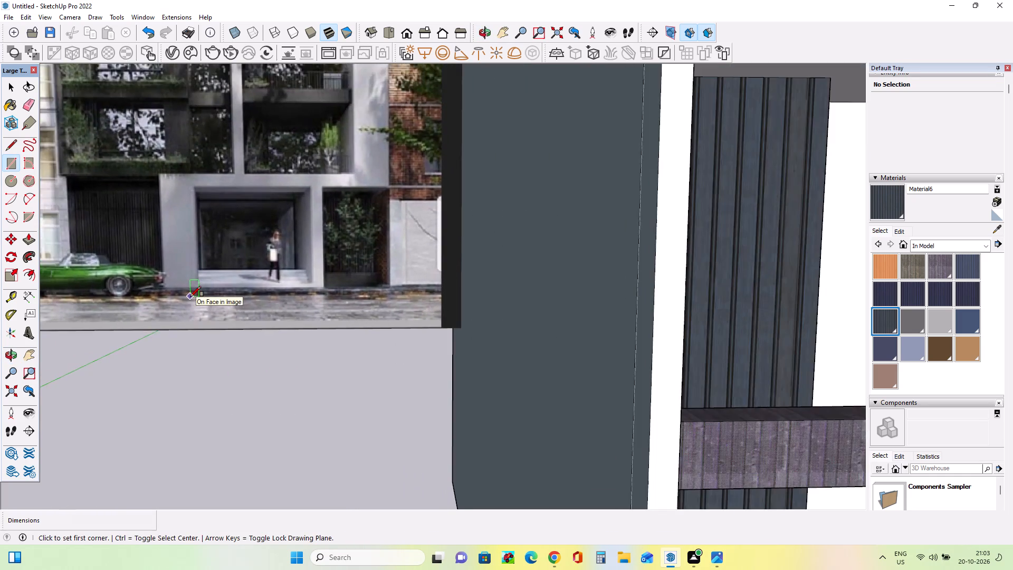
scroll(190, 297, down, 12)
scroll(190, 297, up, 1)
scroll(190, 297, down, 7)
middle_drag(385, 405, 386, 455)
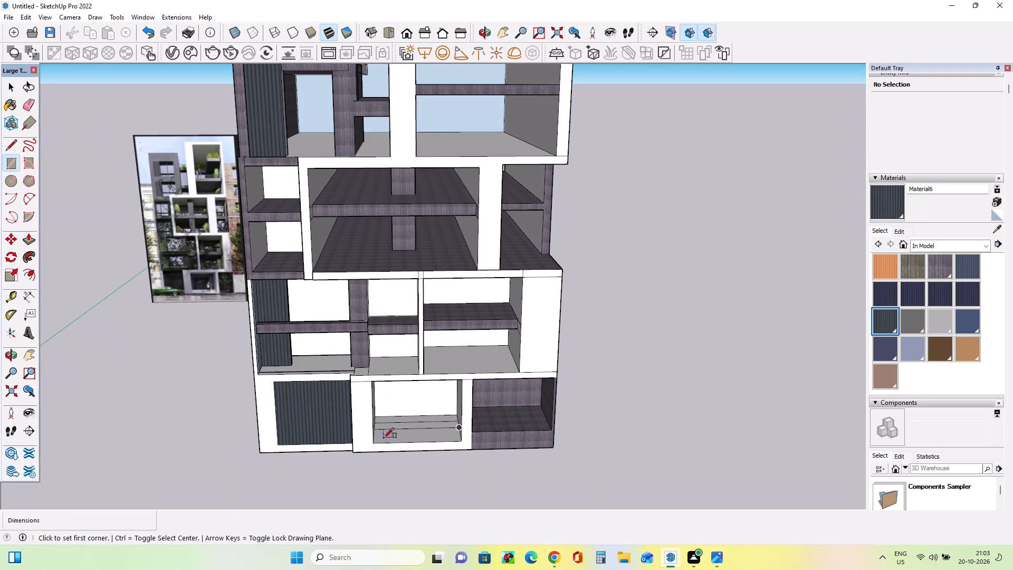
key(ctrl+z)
Draw a floor-to-ceiling strip about 8 13/16" by 13' 8 3/16" on the entrance recess's side wall nearest the dark ribbed panel.
middle_drag(373, 430, 359, 451)
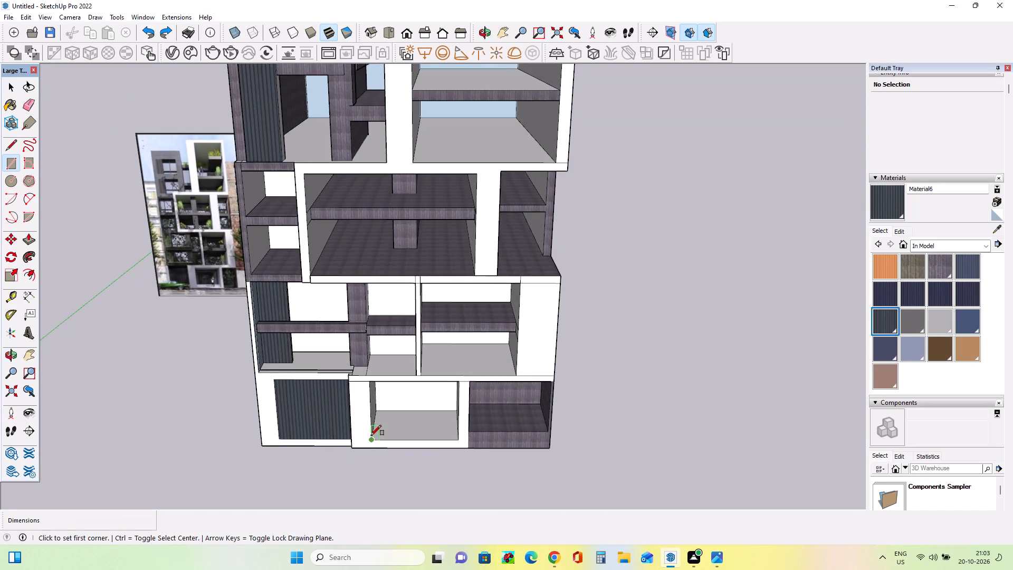
scroll(371, 435, up, 5)
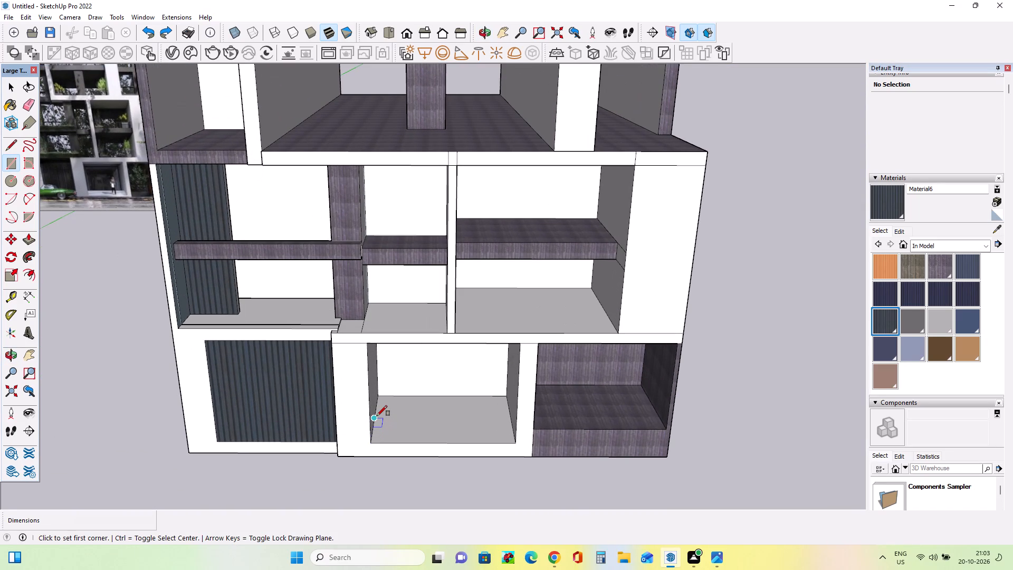
click(376, 416)
scroll(372, 386, up, 1)
middle_drag(361, 385, 255, 345)
scroll(374, 359, up, 5)
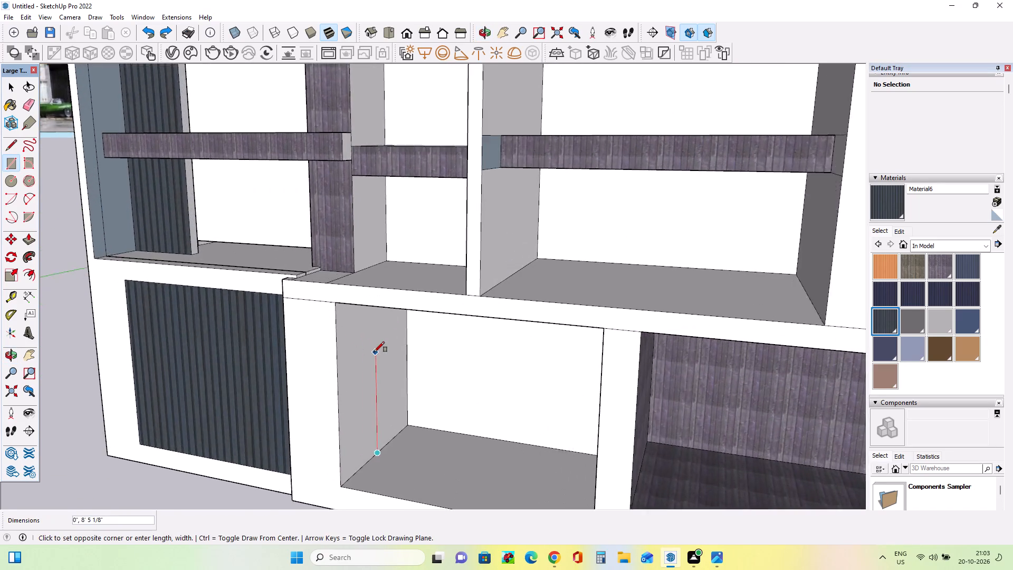
middle_drag(353, 335, 325, 280)
middle_drag(372, 280, 318, 225)
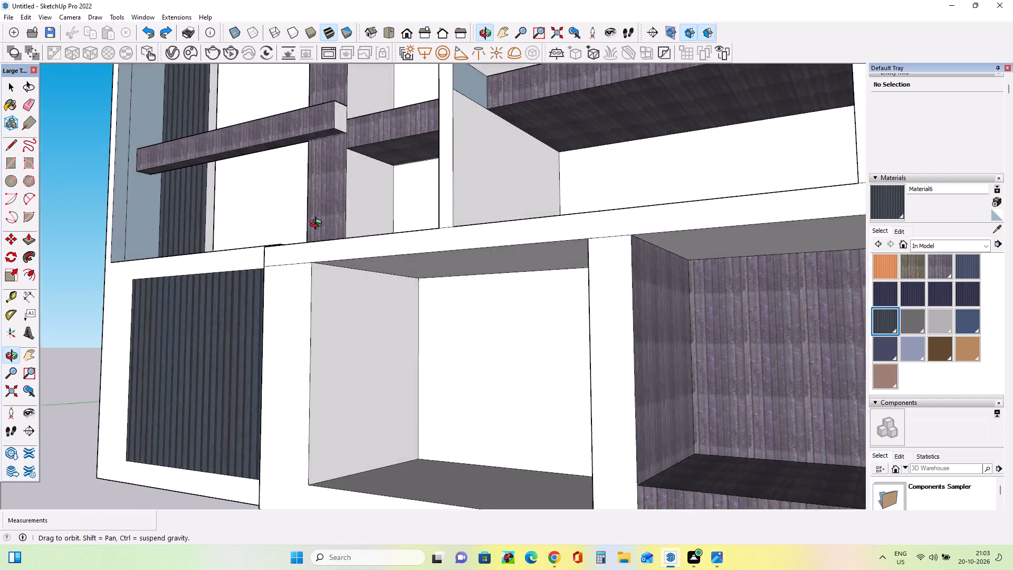
middle_drag(318, 225, 318, 225)
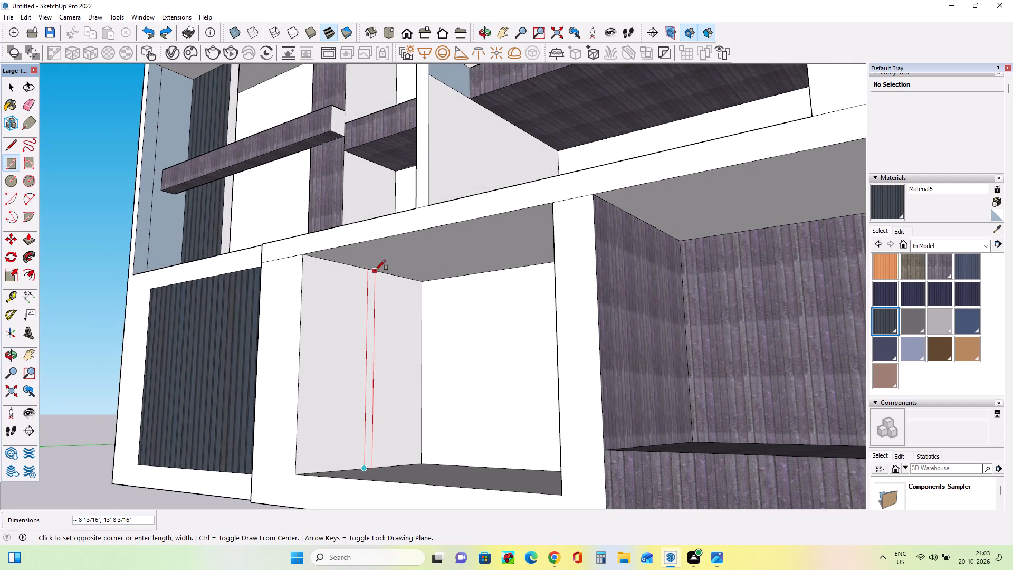
click(375, 270)
Continue the strip across the recess ceiling, about 18' 3/4" by 11 1/2", and down the opposite side wall to the floor.
middle_drag(388, 375, 442, 319)
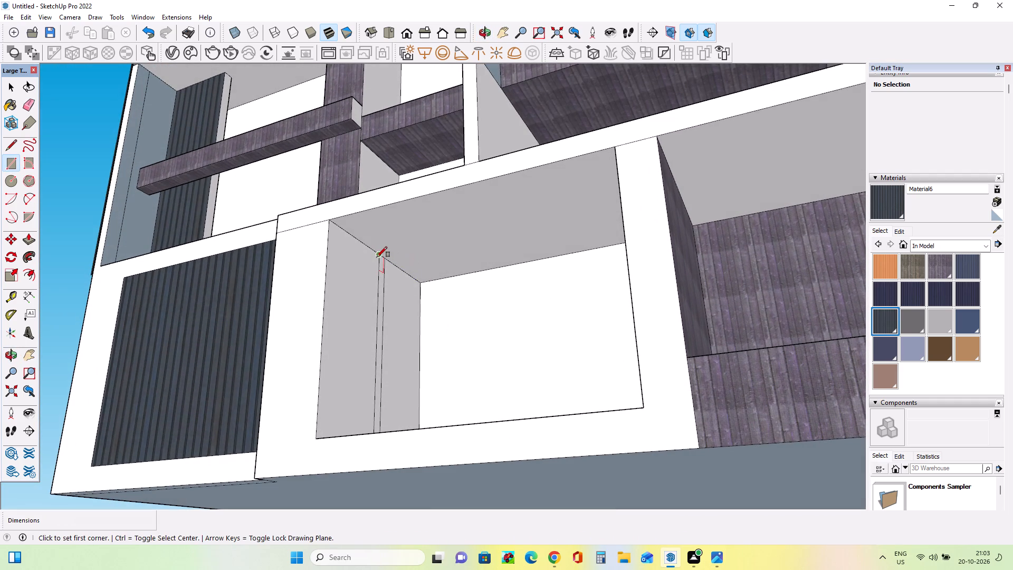
click(381, 254)
click(385, 259)
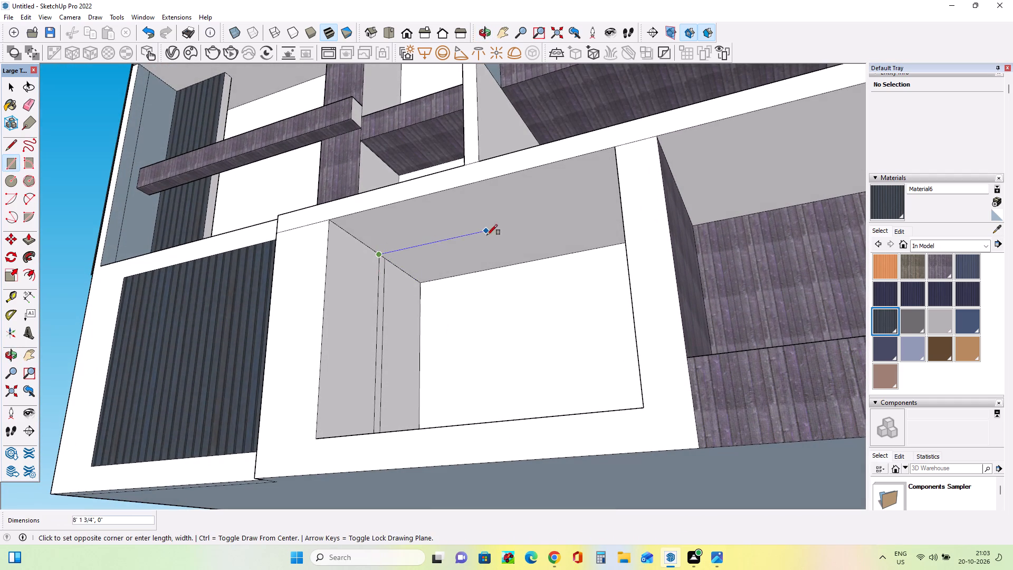
middle_drag(487, 235, 624, 203)
click(672, 234)
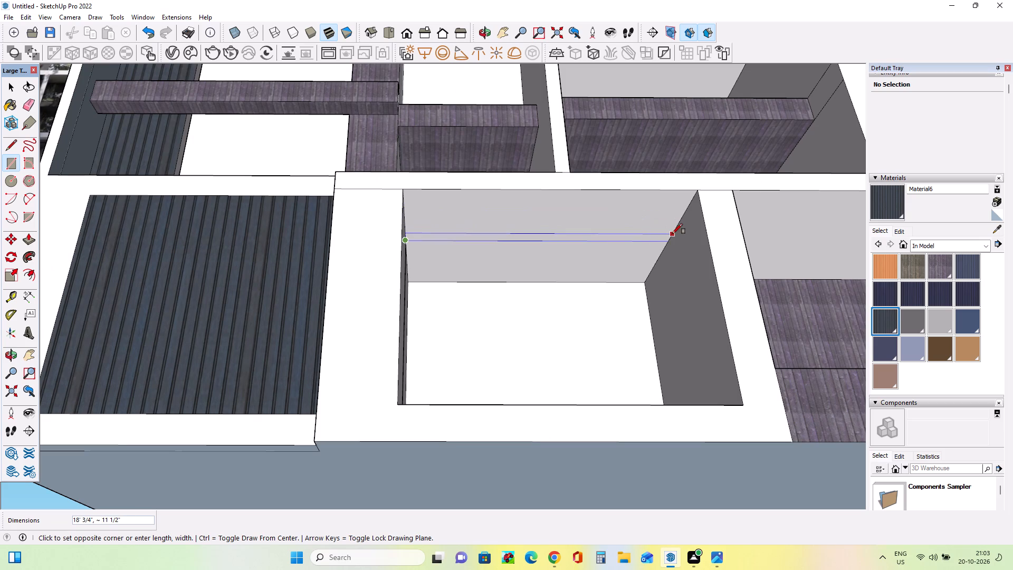
click(674, 234)
click(672, 242)
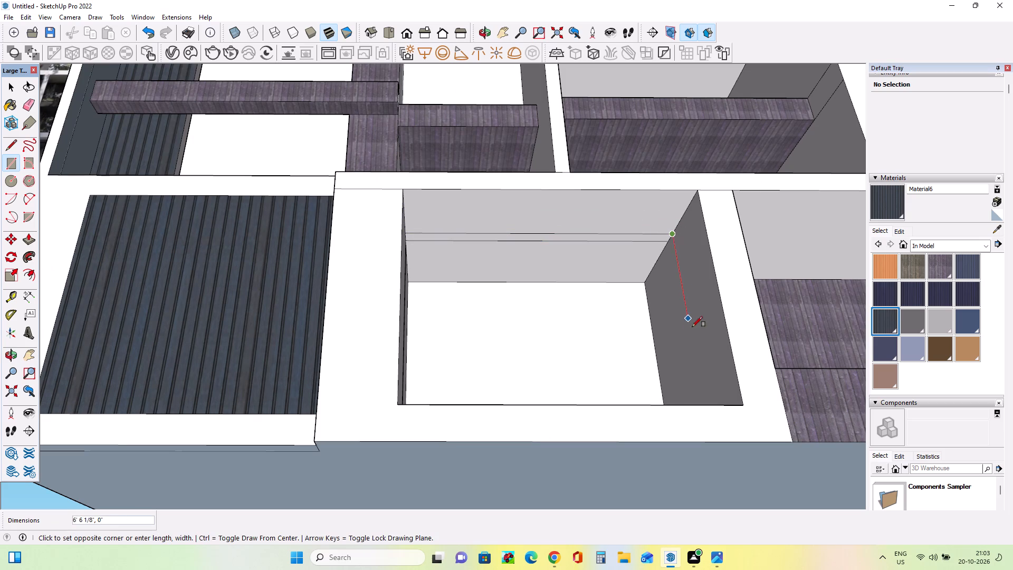
middle_drag(704, 362, 774, 489)
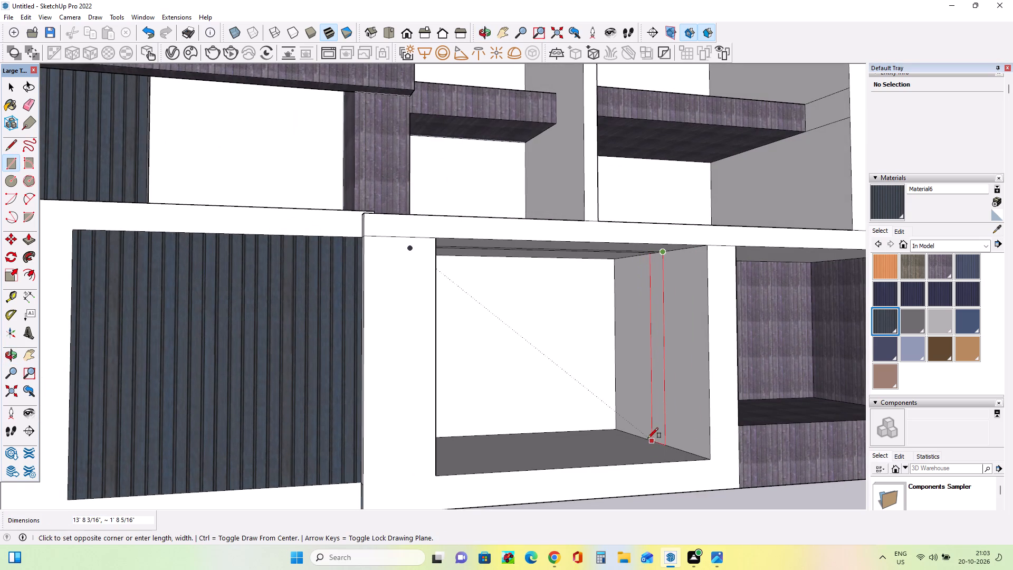
click(653, 434)
Push/Pull the ceiling strip of the entrance recess downward about 8 13/16" as a header.
middle_drag(648, 446, 560, 440)
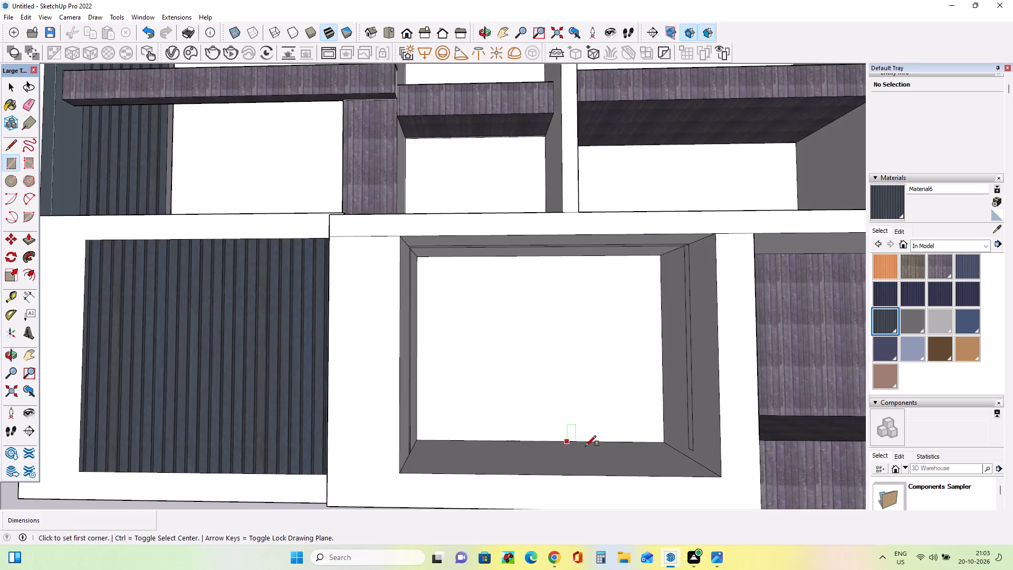
scroll(586, 446, down, 3)
middle_drag(594, 440, 596, 463)
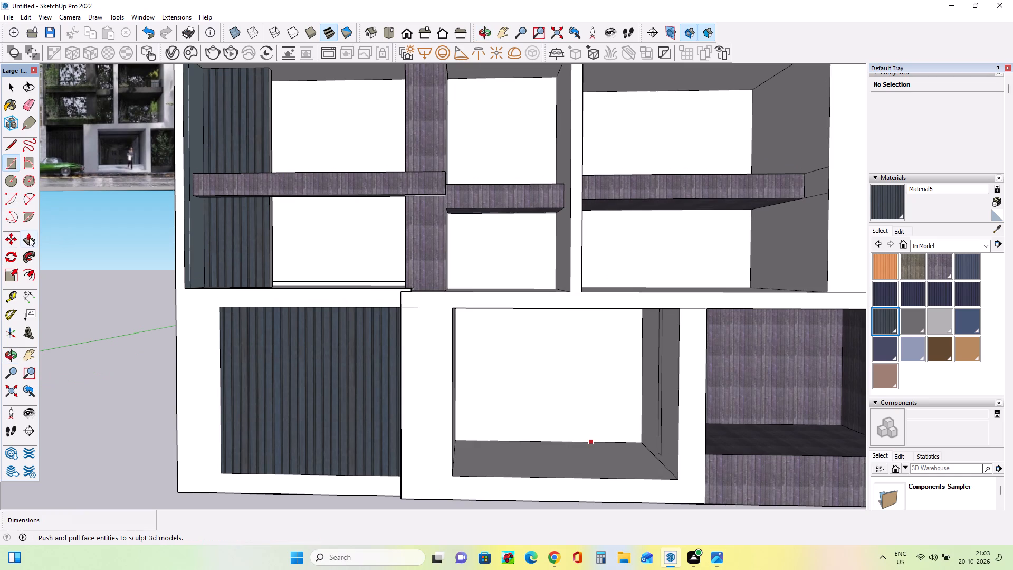
click(29, 237)
middle_drag(482, 409, 433, 270)
click(469, 271)
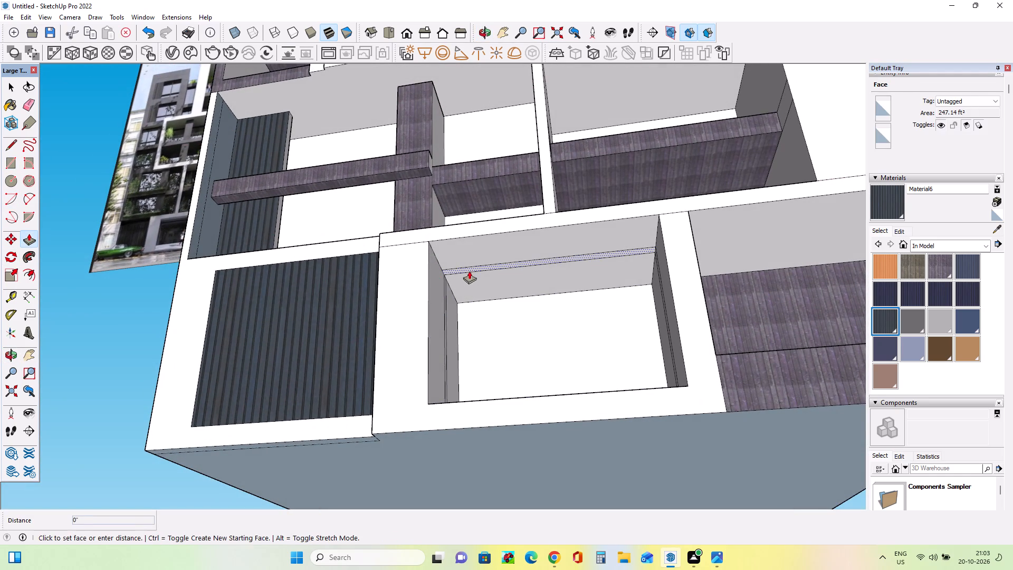
click(470, 278)
Push/Pull the side-wall strip nearest the dark ribbed panel about 6 3/16" into the entrance opening as a jamb.
middle_drag(491, 354, 495, 377)
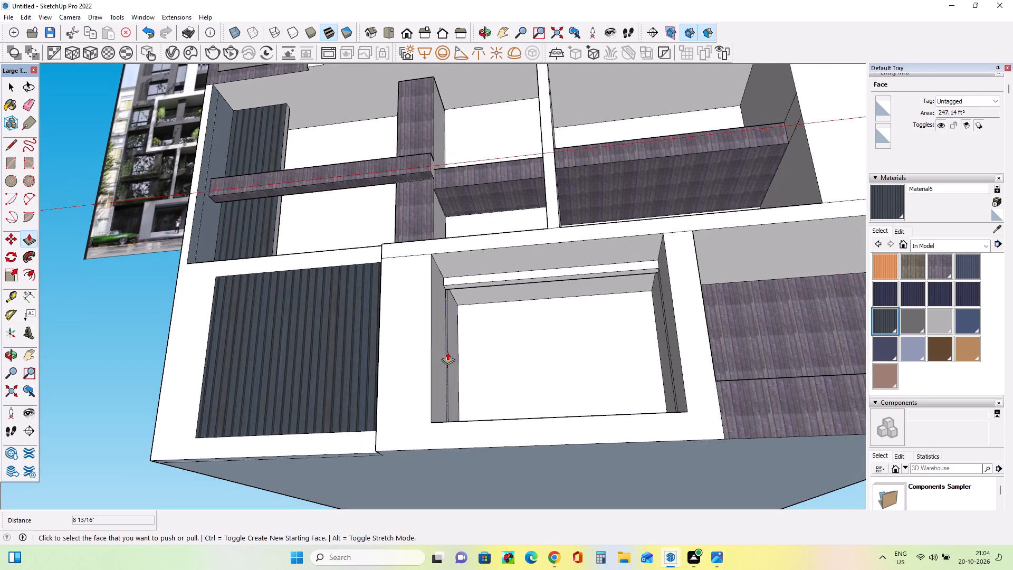
click(450, 356)
key(Escape)
middle_drag(463, 371, 425, 386)
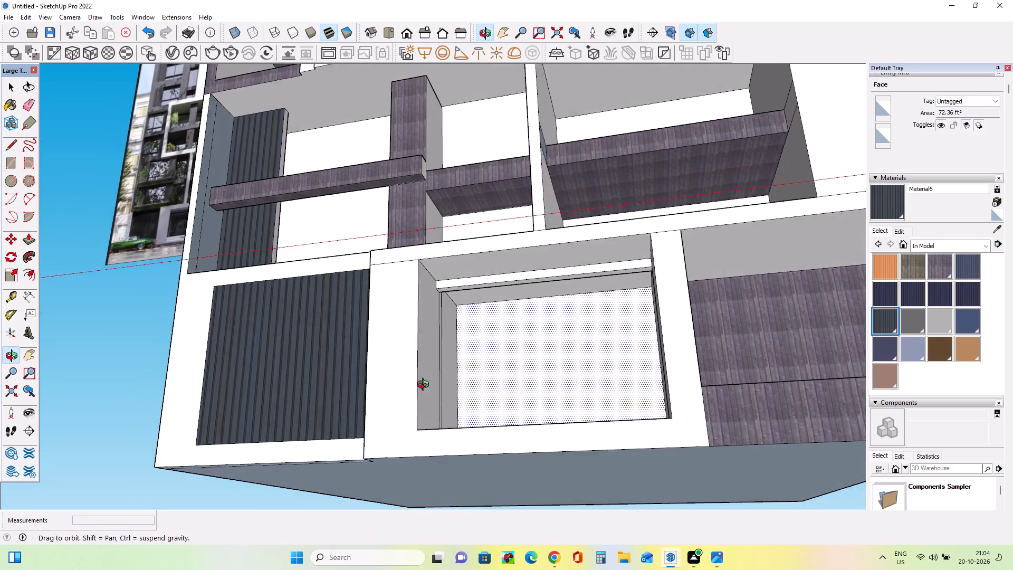
middle_drag(425, 386, 413, 392)
scroll(433, 400, up, 2)
click(433, 399)
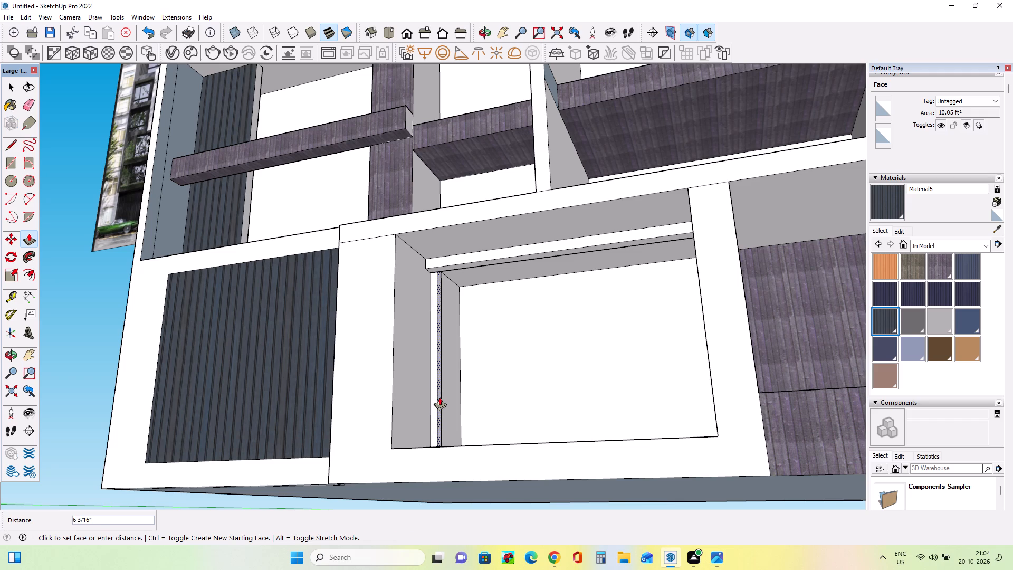
click(439, 397)
Push/Pull the front face of the jamb nearest the dark ribbed panel forward about 11 1/2" to meet the header's front.
middle_drag(447, 411, 483, 450)
scroll(434, 238, up, 4)
scroll(444, 299, up, 1)
click(443, 301)
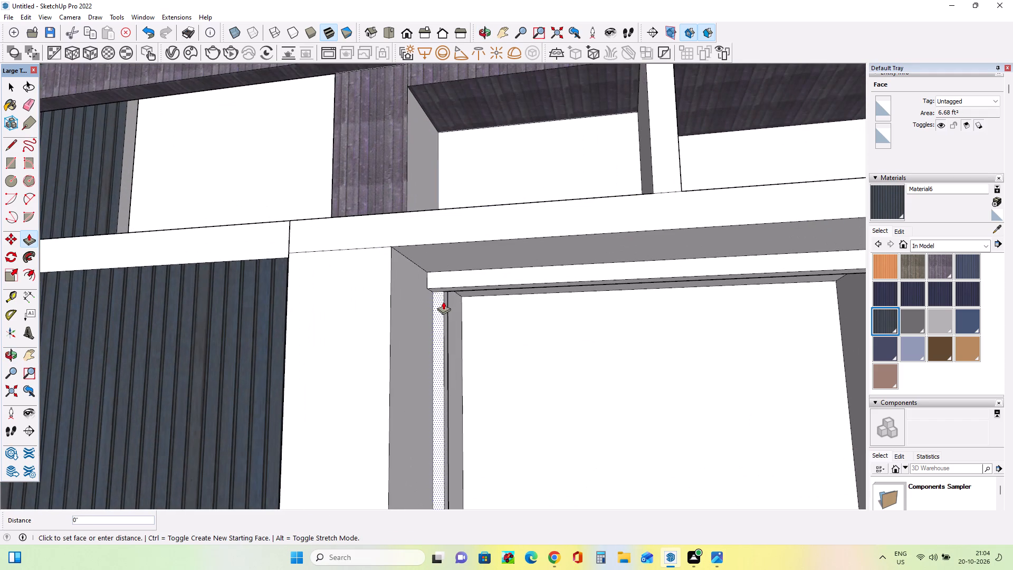
click(444, 280)
Push/Pull the strip on the entrance recess's opposite side wall about 1' 6 15/16" into the opening as a second jamb.
middle_drag(433, 364, 512, 377)
scroll(512, 377, down, 4)
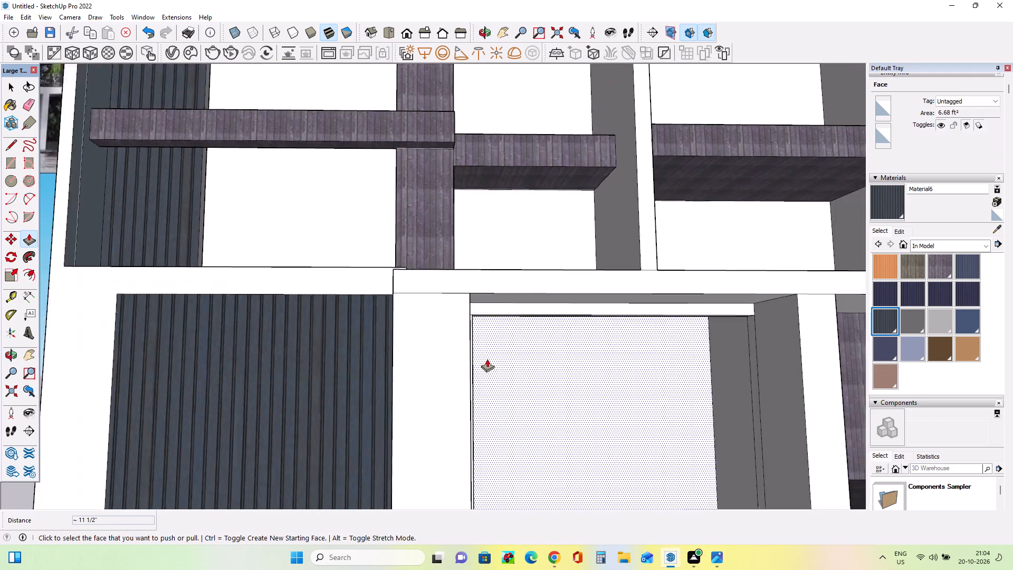
scroll(487, 359, down, 1)
click(704, 426)
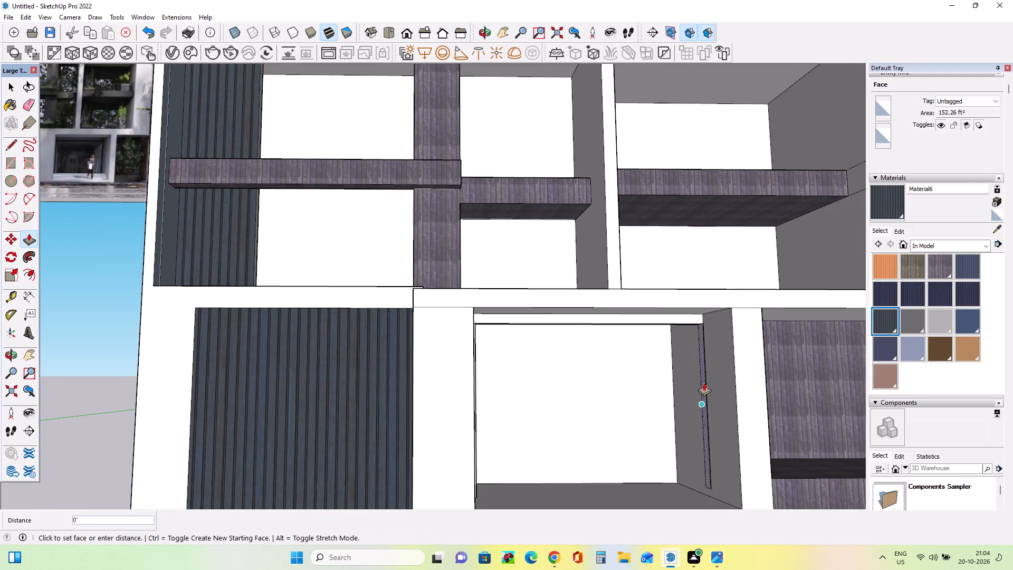
click(682, 341)
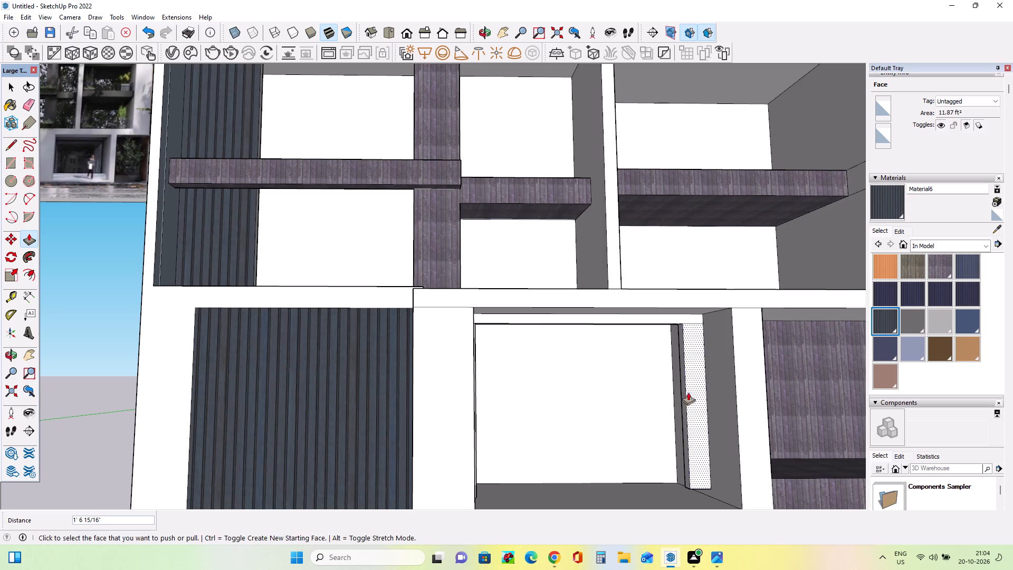
Push/Pull the back face of the jamb nearest the dark ribbed panel about 4' 4 13/16" towards the recess's rear wall.
middle_drag(691, 410, 564, 426)
scroll(589, 342, up, 3)
middle_drag(591, 336, 610, 326)
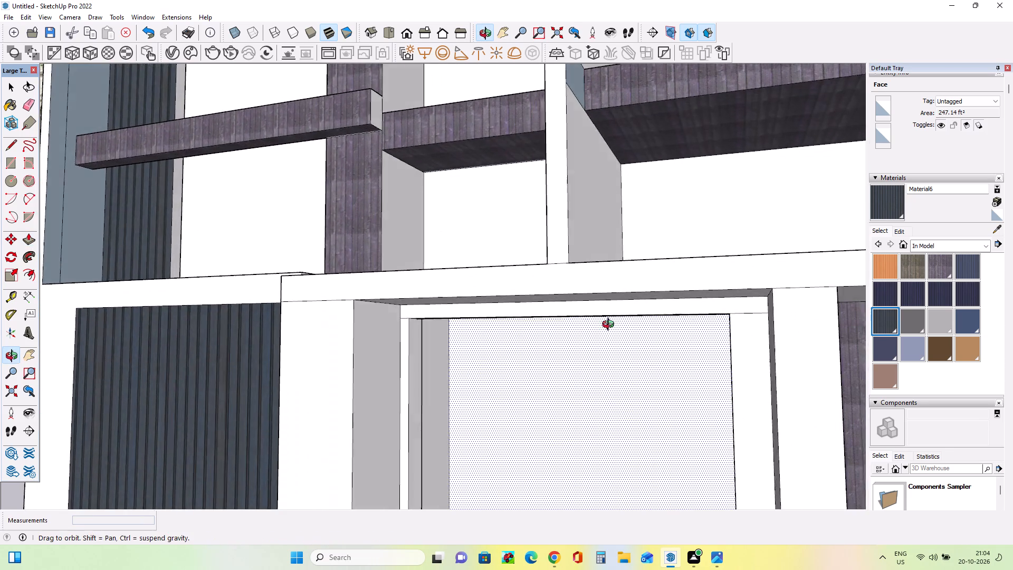
middle_drag(610, 326, 493, 336)
middle_drag(436, 360, 387, 348)
scroll(406, 357, up, 1)
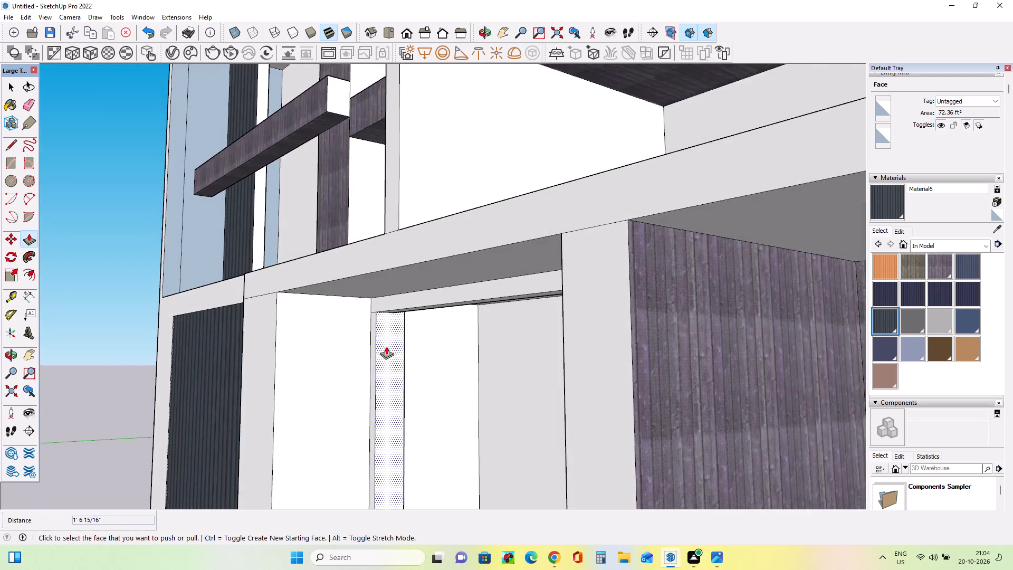
scroll(419, 349, up, 8)
scroll(461, 375, up, 1)
middle_drag(448, 375, 313, 374)
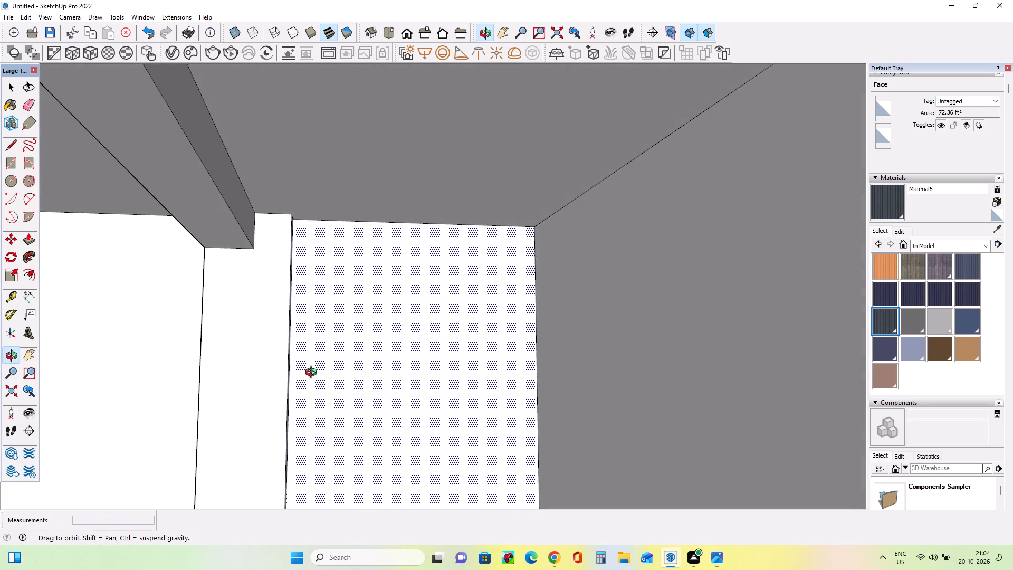
middle_drag(313, 374, 298, 386)
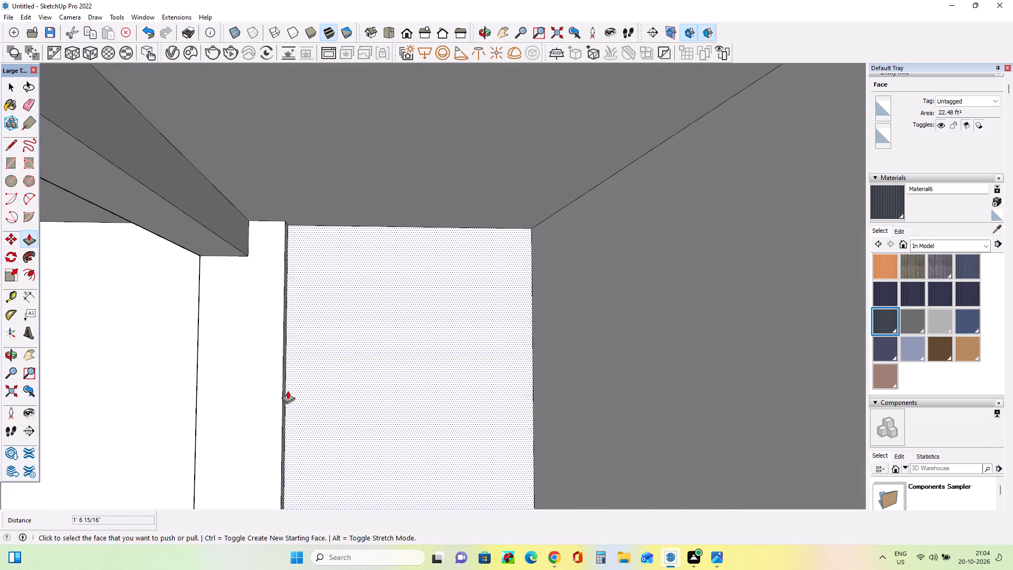
click(285, 392)
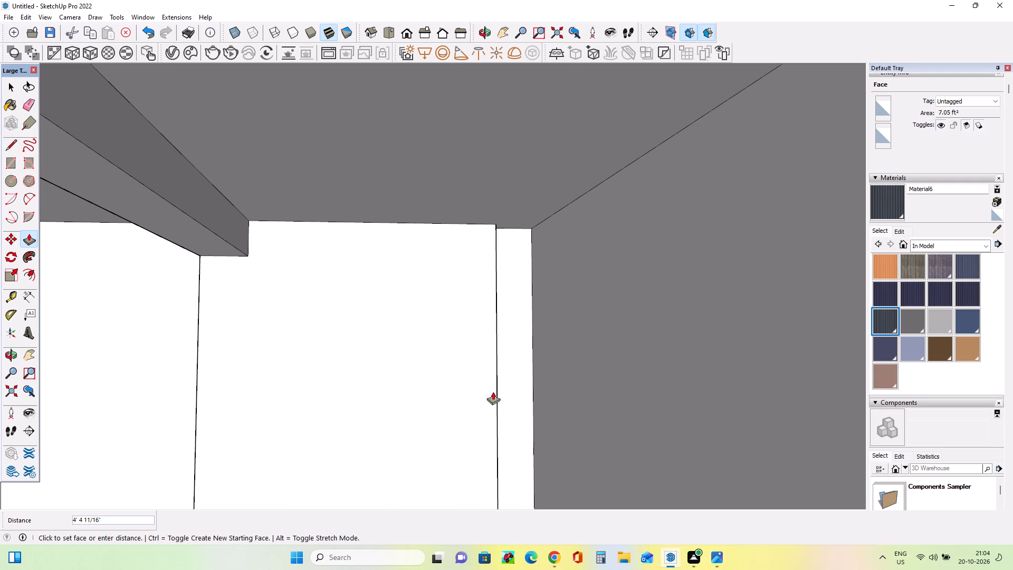
click(493, 392)
Push/Pull the back face of the opposite entrance jamb about 5' 2 1/2" towards the recess's rear wall.
middle_drag(213, 363, 414, 368)
scroll(414, 368, down, 3)
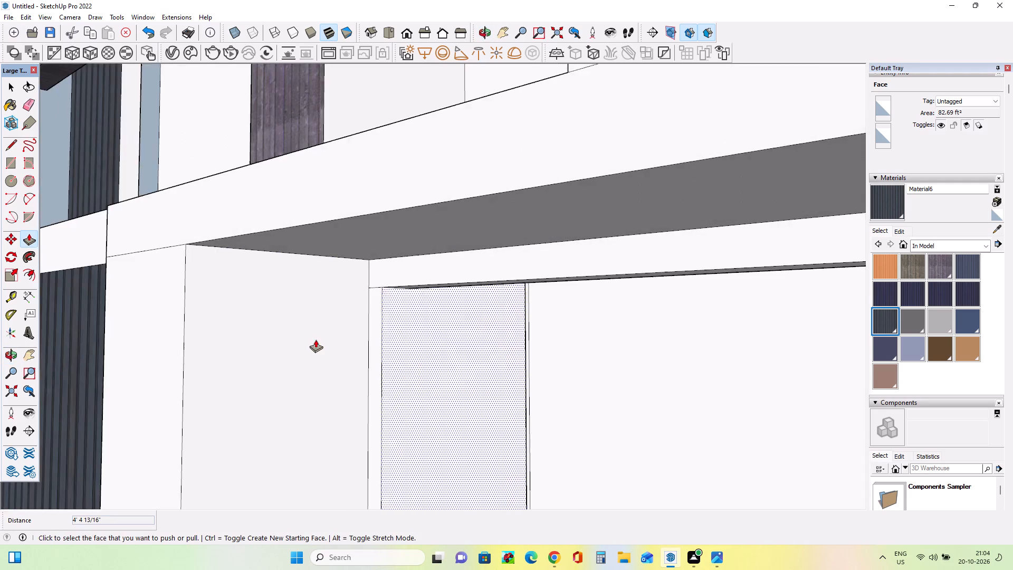
scroll(316, 339, down, 12)
middle_drag(366, 392, 677, 388)
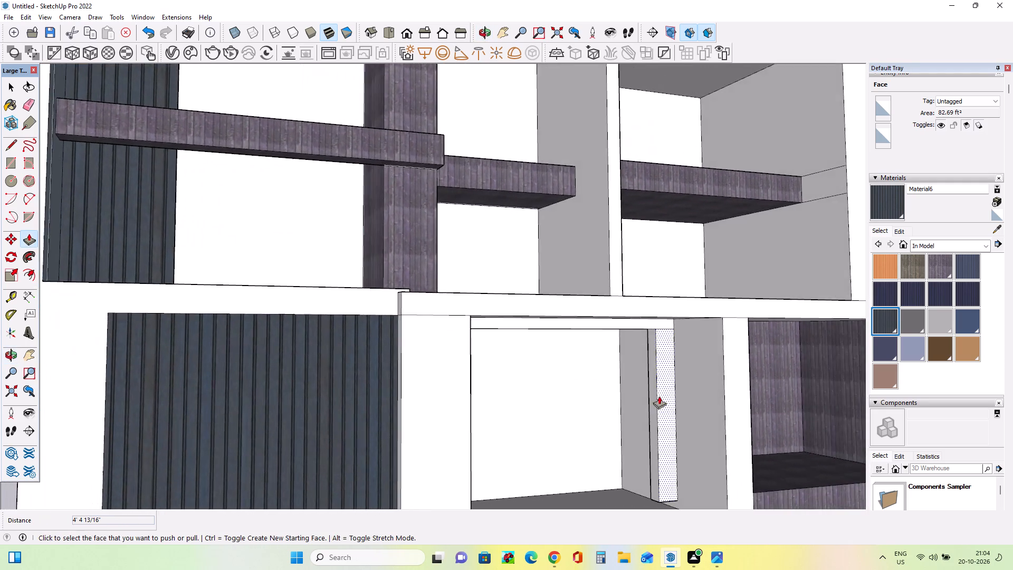
scroll(608, 408, up, 5)
middle_drag(610, 407, 708, 405)
scroll(605, 385, up, 8)
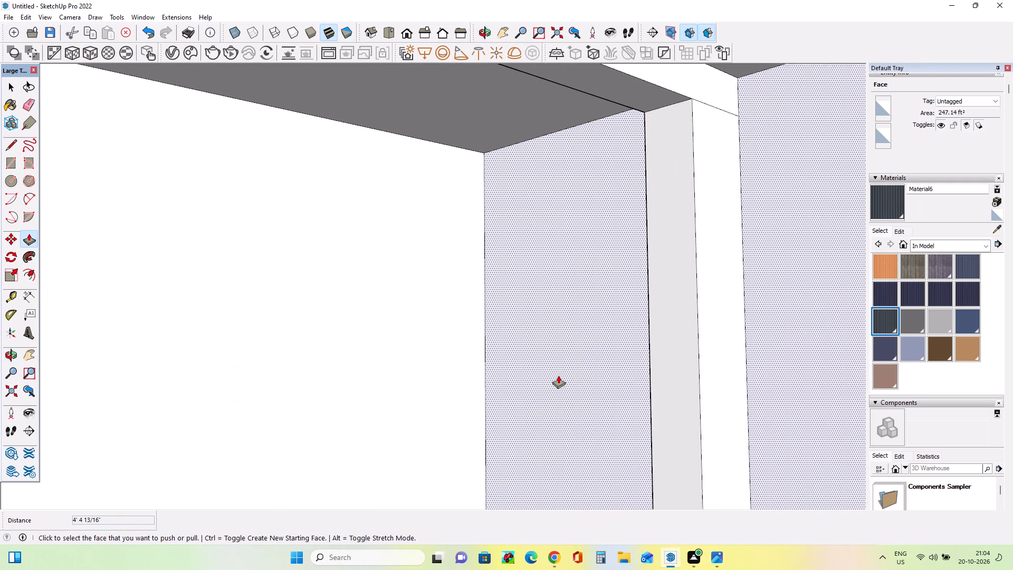
middle_drag(566, 378, 647, 378)
scroll(649, 332, up, 4)
middle_drag(649, 336, 725, 356)
click(772, 369)
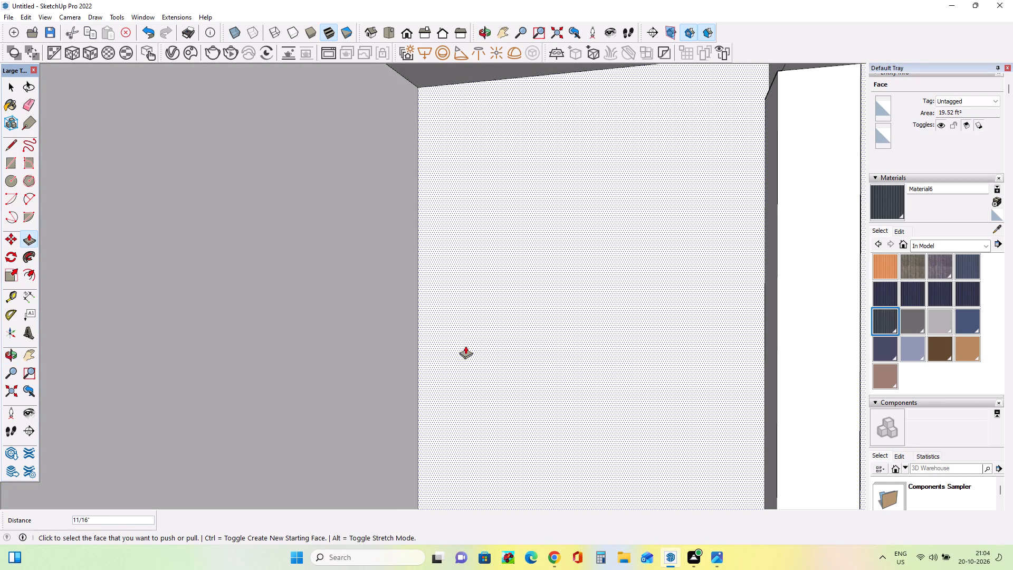
click(772, 386)
drag(765, 392, 444, 372)
Examine the reference photo's ground floor and compare it with the modelled facade.
scroll(425, 362, down, 18)
scroll(315, 269, down, 4)
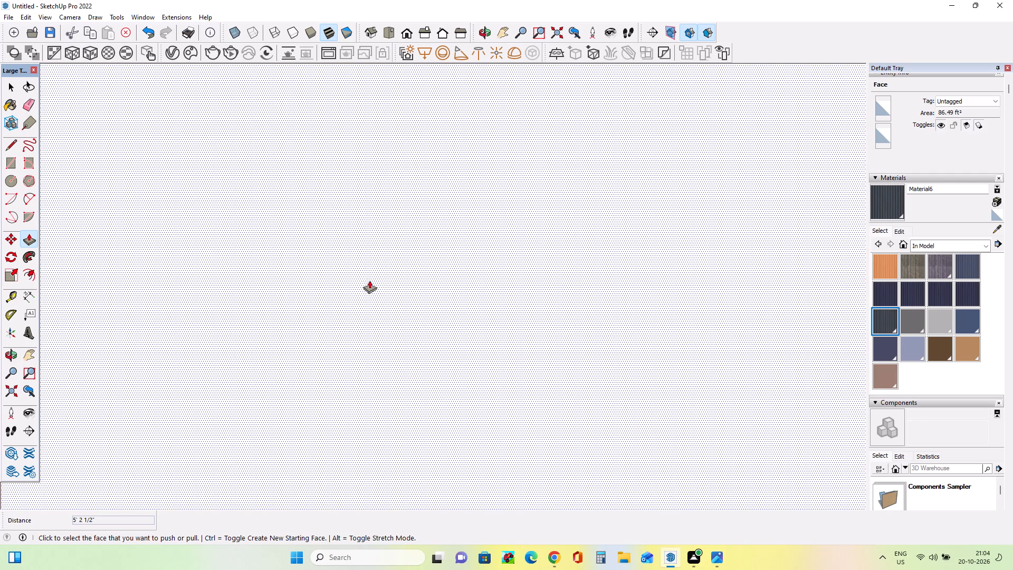
scroll(369, 280, down, 20)
scroll(223, 191, down, 5)
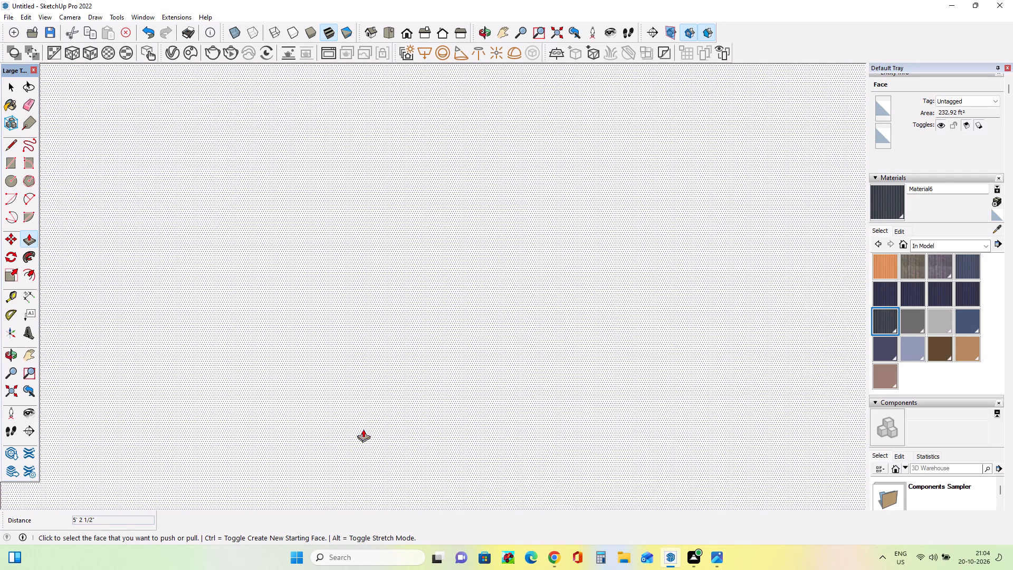
scroll(394, 361, down, 5)
scroll(404, 386, down, 20)
scroll(404, 386, down, 3)
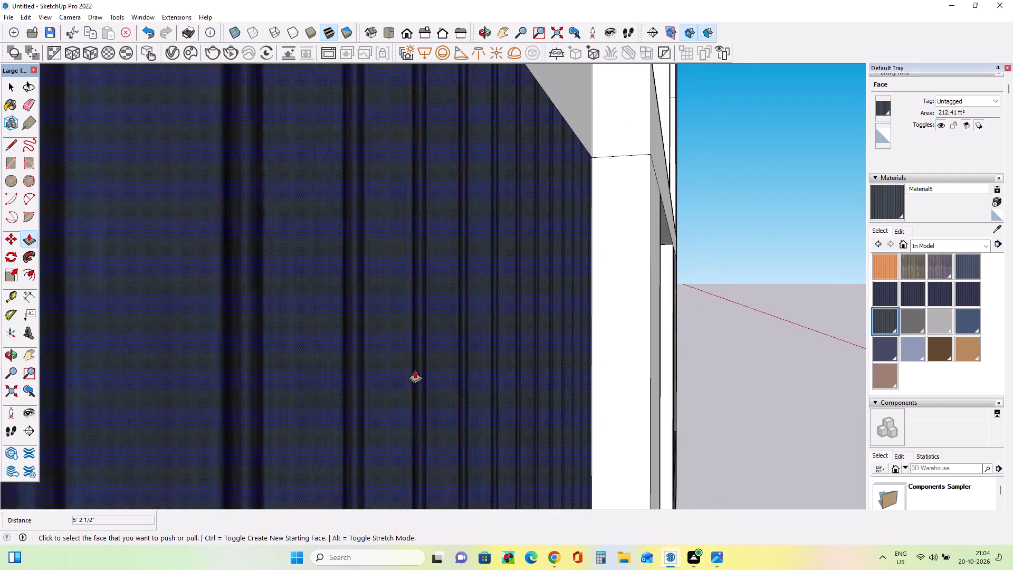
scroll(415, 370, down, 20)
scroll(415, 370, down, 10)
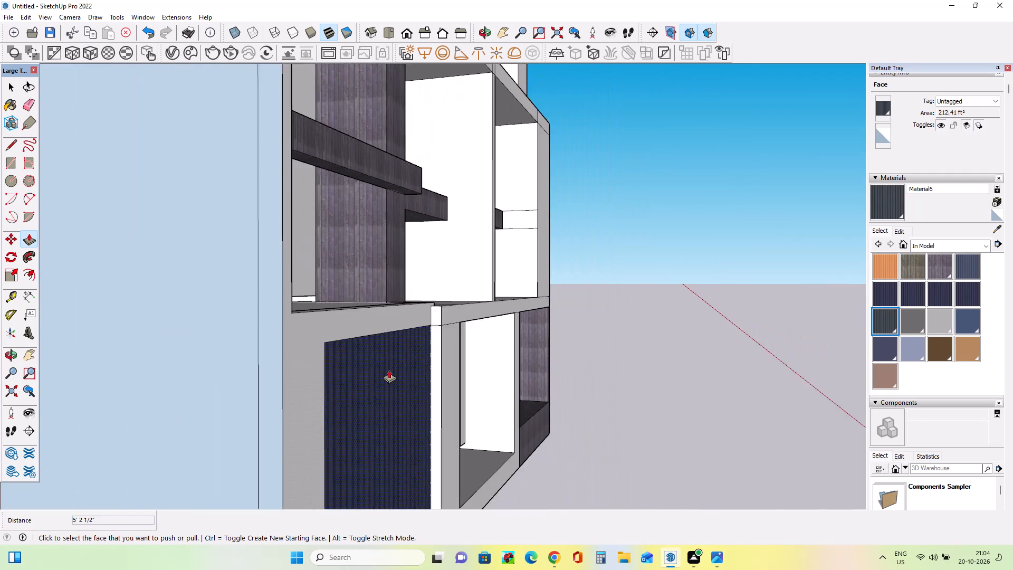
scroll(389, 370, down, 3)
middle_drag(536, 404, 225, 449)
scroll(231, 380, up, 4)
scroll(233, 376, down, 2)
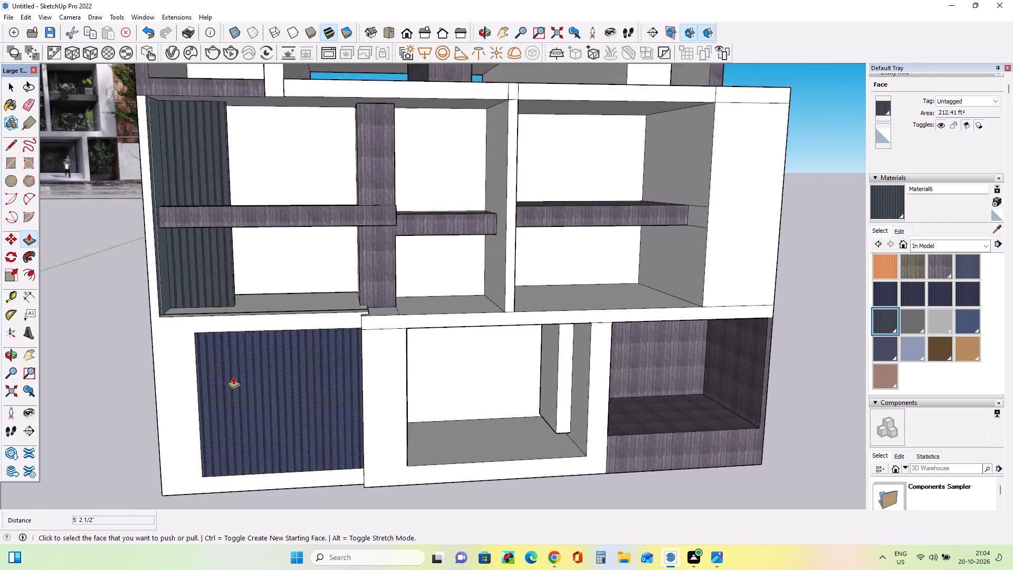
scroll(233, 376, down, 6)
scroll(403, 391, down, 1)
scroll(185, 337, up, 3)
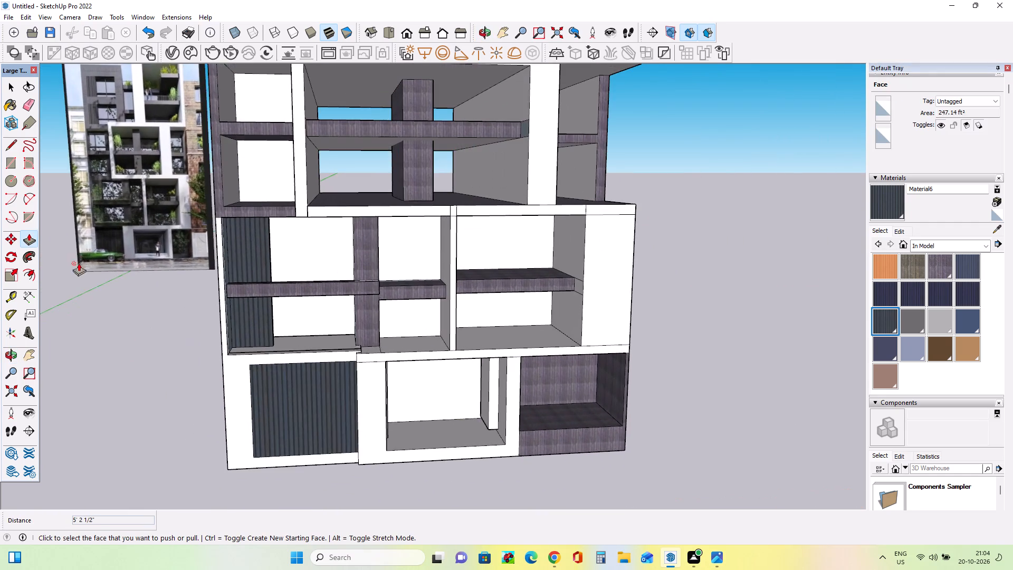
scroll(79, 218, up, 13)
scroll(112, 221, down, 4)
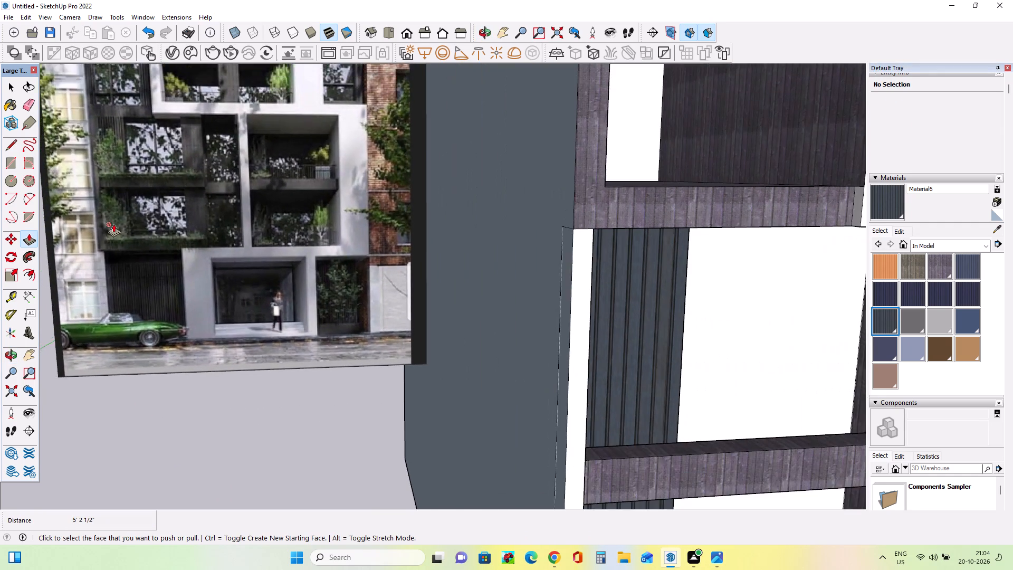
scroll(113, 224, down, 6)
Paint the ground-floor wall face surrounding the dark ribbed panel with the purple-grey cladding named Material.
click(938, 267)
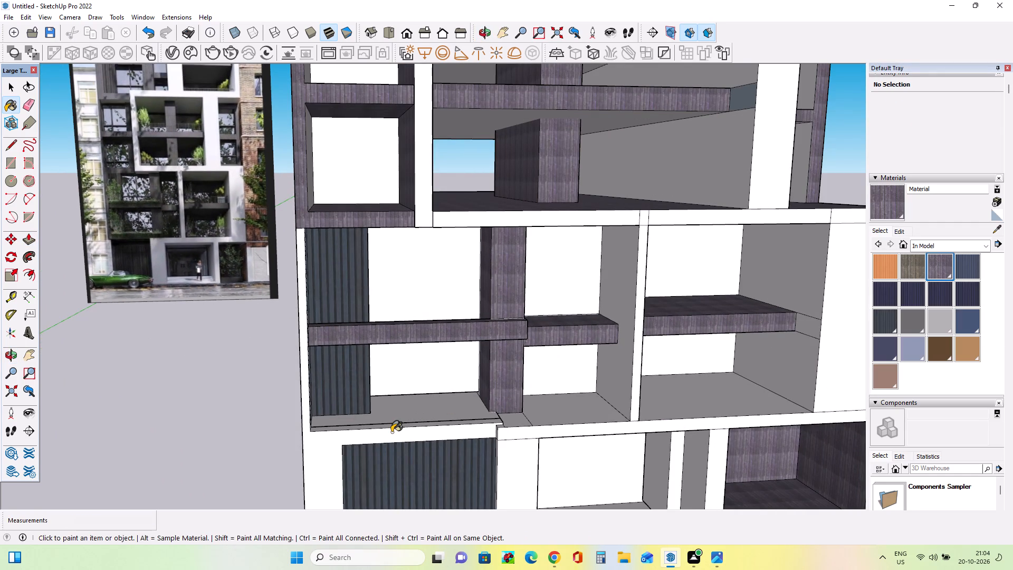
click(391, 432)
scroll(365, 423, down, 6)
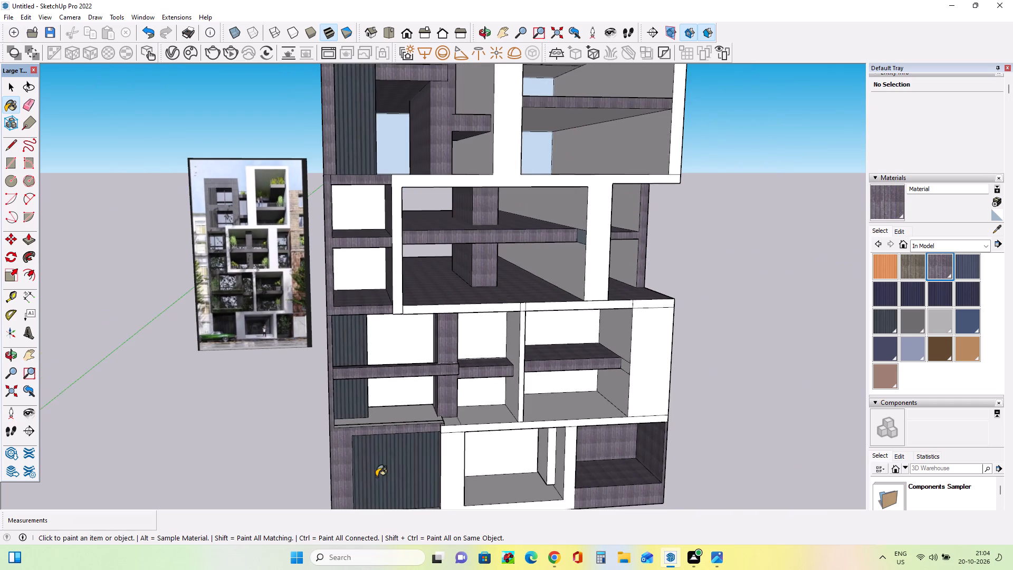
Draw a line from the dark ribbed panel's upper outer corner to the building's outer edge, dividing the surrounding wall face.
middle_drag(375, 477, 368, 436)
scroll(336, 474, up, 4)
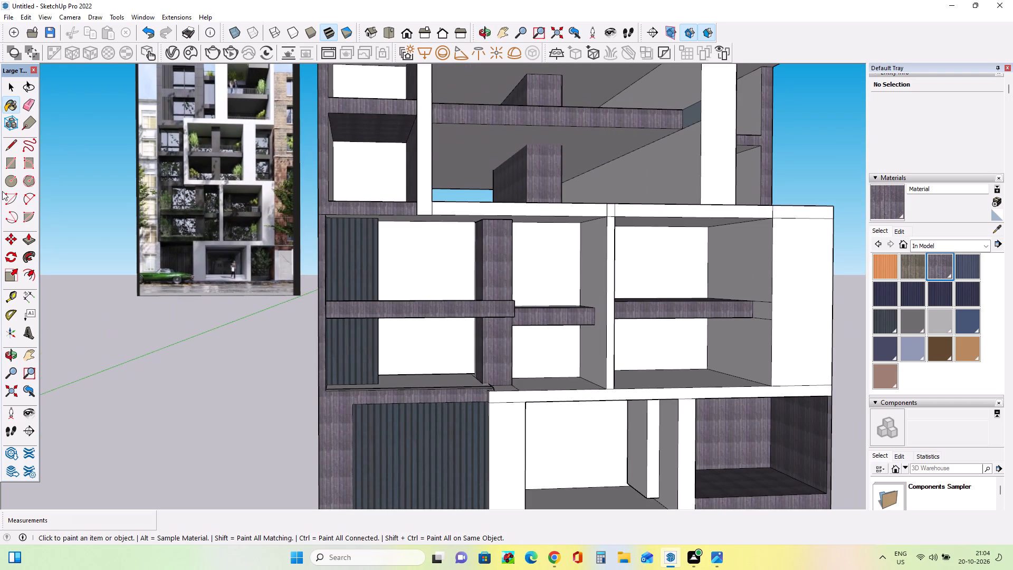
click(11, 141)
click(352, 405)
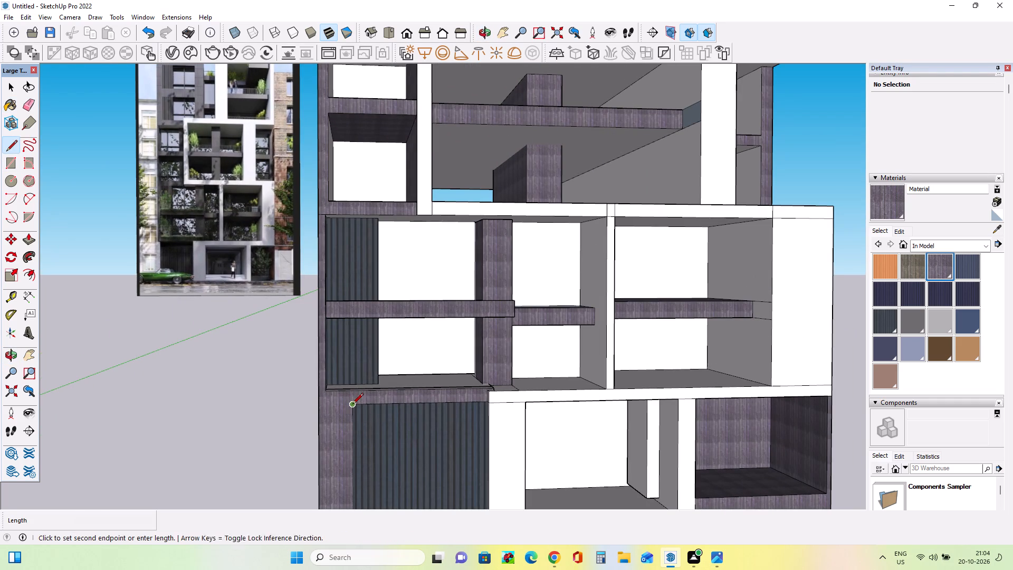
click(319, 402)
Paint the wall face beside the dark ribbed panel, below the dividing line, with Niraj_Hair_Gray.
middle_drag(419, 442, 400, 438)
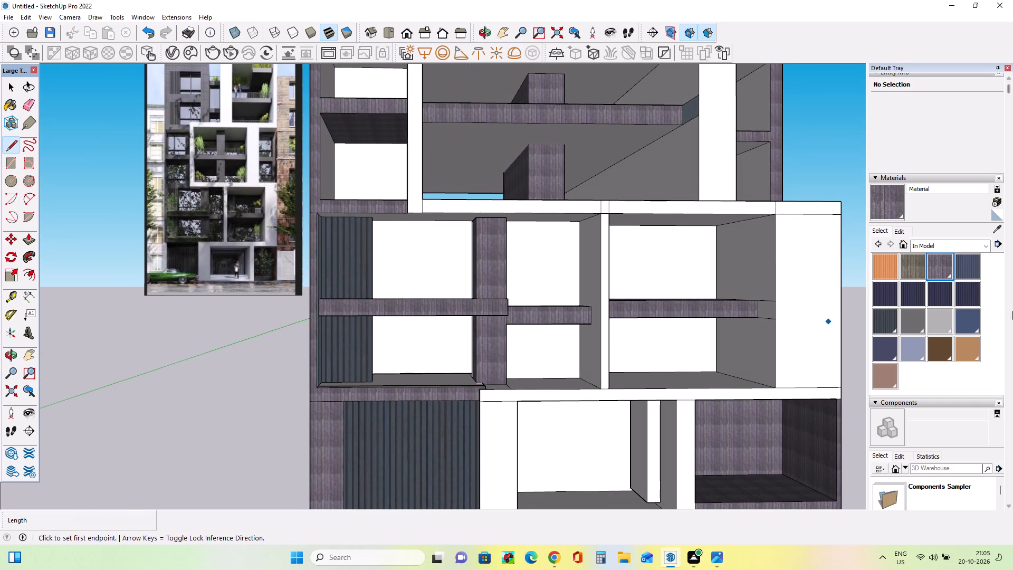
click(927, 330)
click(942, 320)
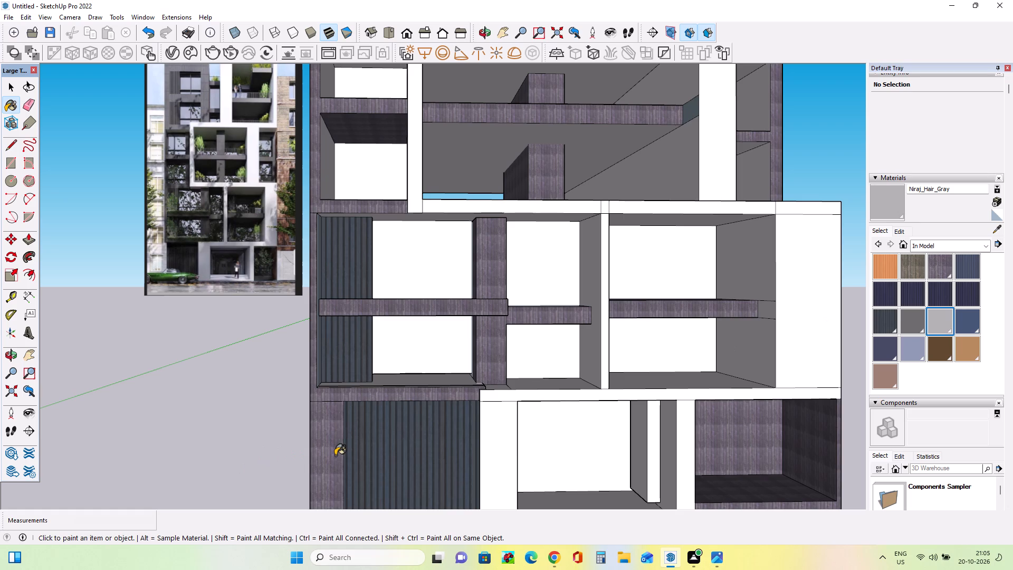
click(335, 455)
Examine the wall around the dark ribbed panel and the entrance in the reference photo.
scroll(317, 458, down, 3)
scroll(249, 316, up, 5)
scroll(169, 286, down, 1)
scroll(169, 286, up, 14)
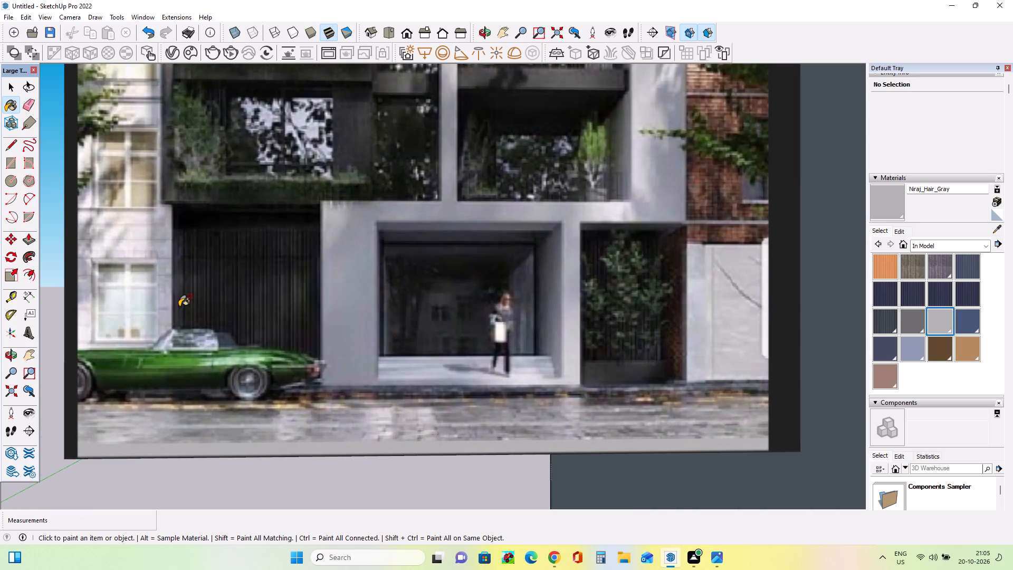
scroll(181, 307, down, 17)
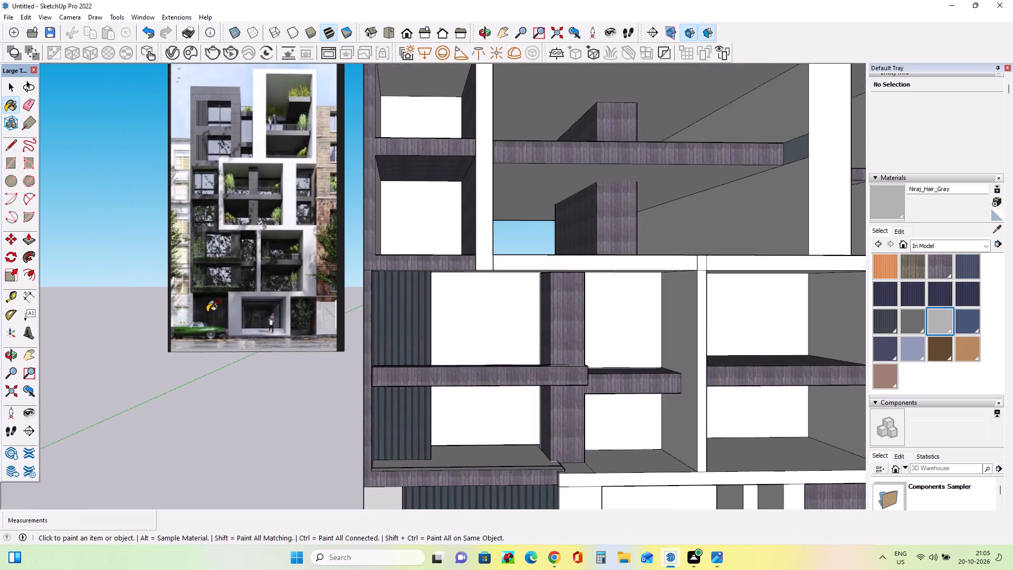
scroll(208, 311, down, 10)
Paint the front faces of the entrance's two jambs and header with the purple-grey cladding named Material.
middle_drag(437, 450, 486, 430)
scroll(412, 384, up, 1)
scroll(412, 384, down, 1)
scroll(412, 384, up, 2)
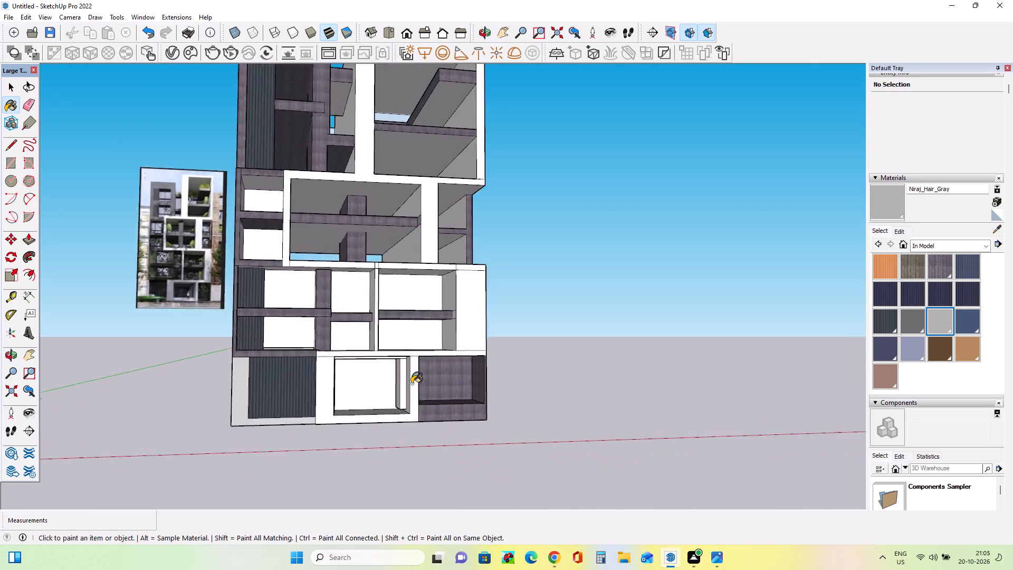
scroll(412, 384, up, 3)
click(944, 273)
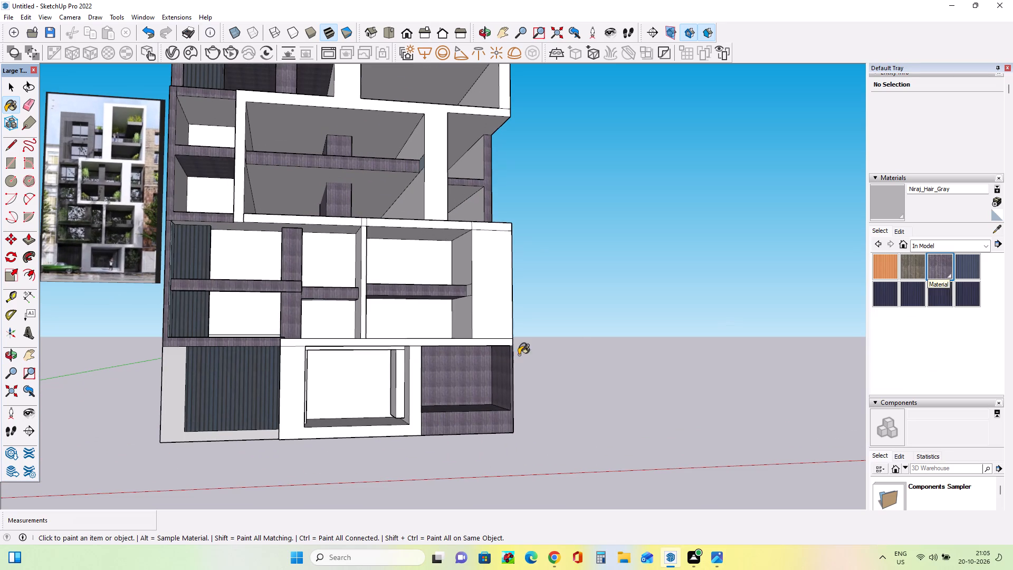
scroll(314, 364, up, 4)
click(447, 396)
middle_drag(436, 370, 421, 356)
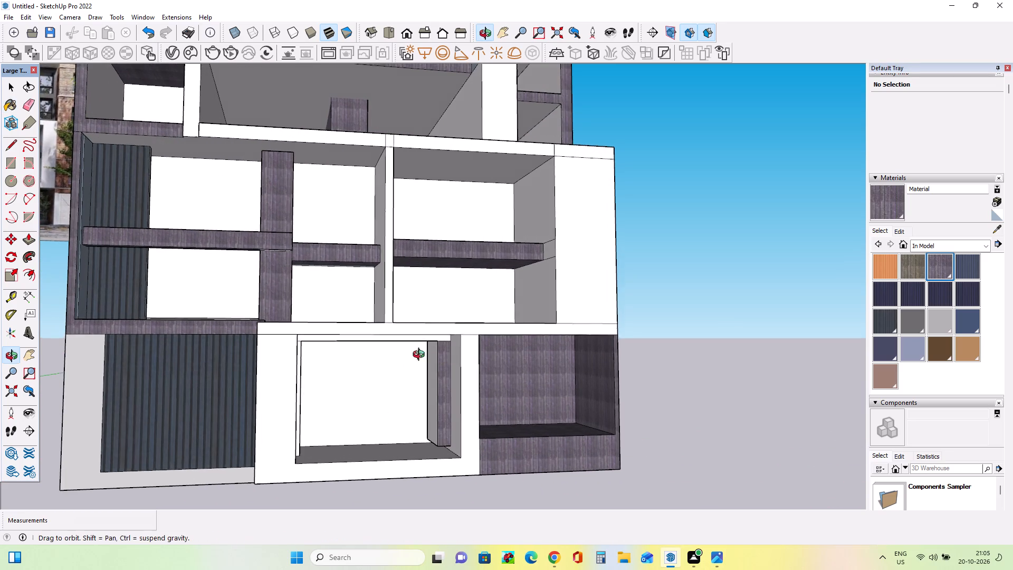
middle_drag(421, 356, 399, 310)
click(397, 326)
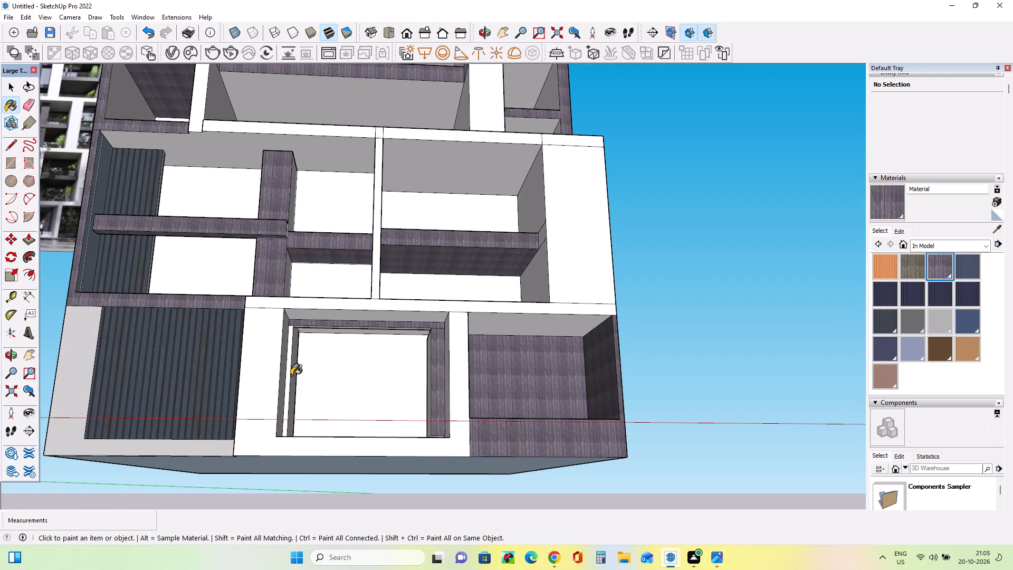
click(289, 375)
Paint the inner side faces of both entrance jambs and the header's underside with the same purple-grey cladding.
middle_drag(296, 385, 225, 409)
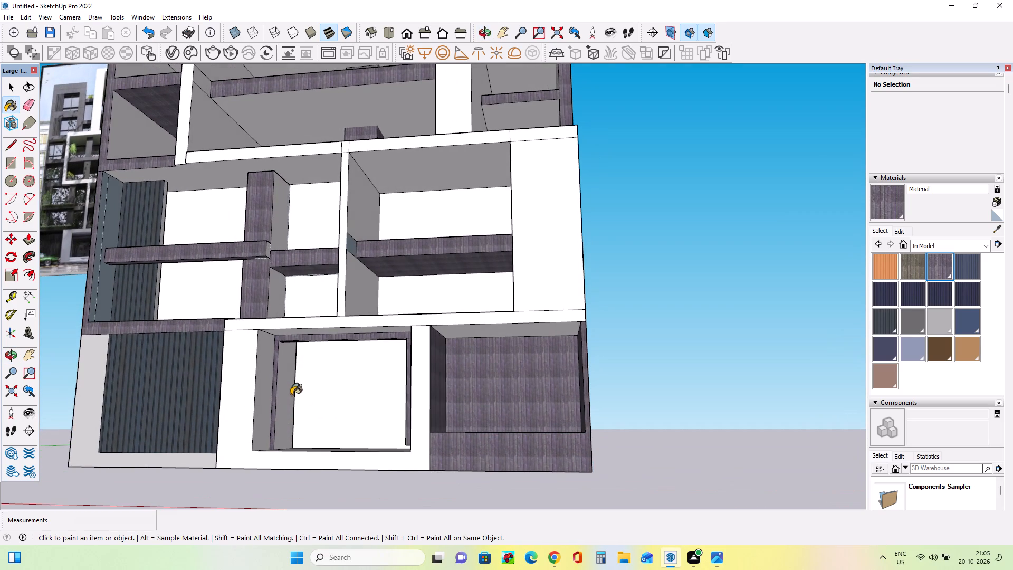
click(286, 395)
middle_drag(311, 423, 597, 468)
click(485, 412)
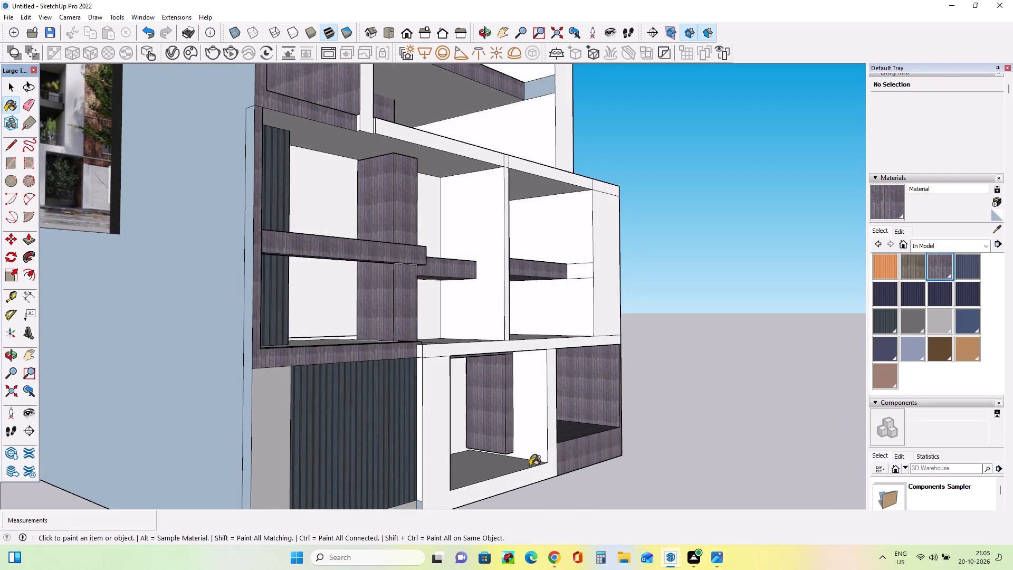
middle_drag(529, 477, 376, 340)
click(464, 350)
Examine the whole facade alongside the reference photo to check the cladding so far.
middle_drag(505, 396, 384, 448)
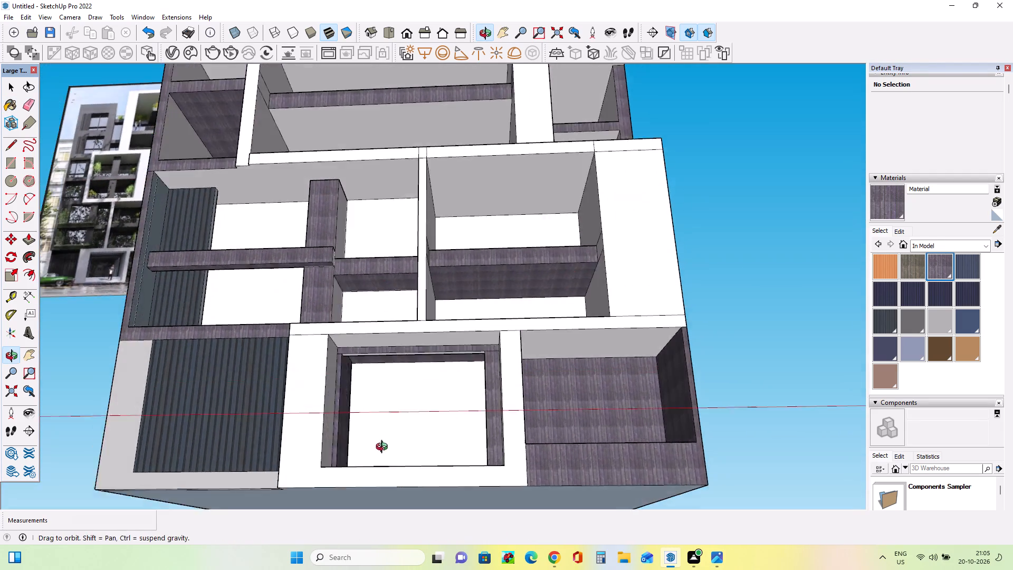
middle_drag(384, 448, 400, 516)
scroll(399, 514, down, 3)
scroll(456, 488, down, 8)
middle_drag(458, 490, 494, 539)
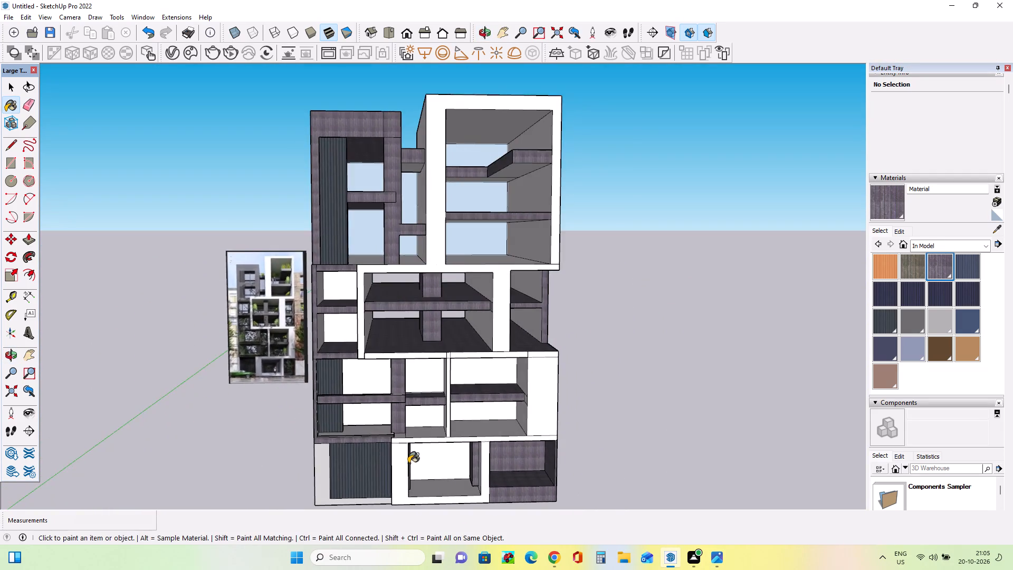
scroll(380, 454, up, 3)
middle_drag(379, 454, 385, 457)
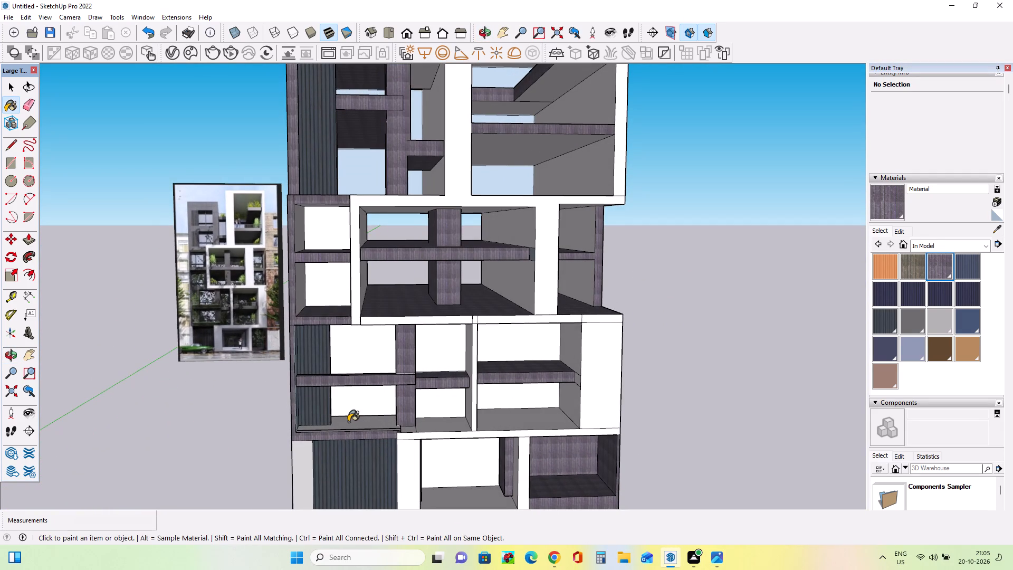
middle_drag(341, 383, 352, 397)
middle_drag(352, 395, 355, 419)
drag(993, 325, 990, 275)
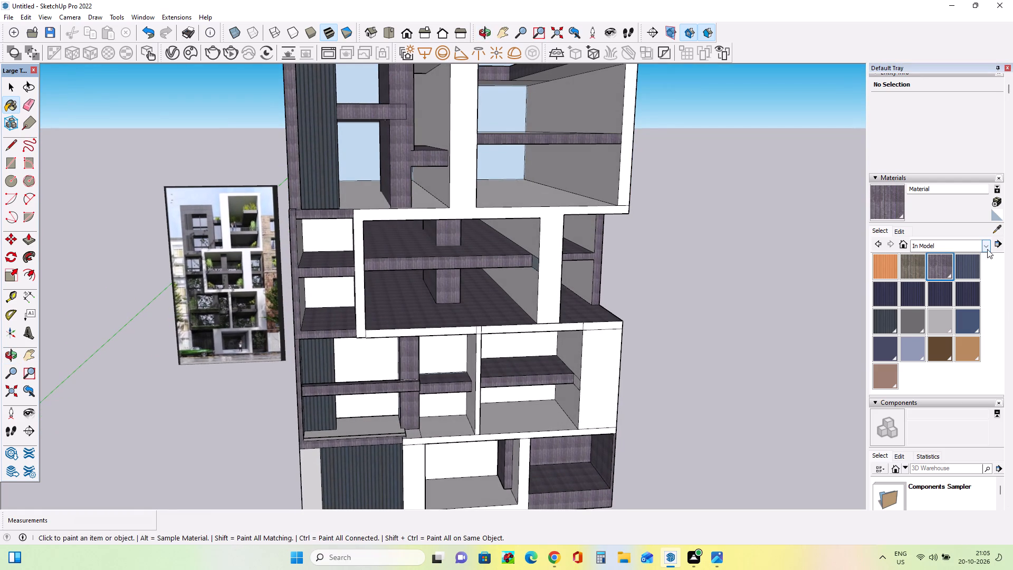